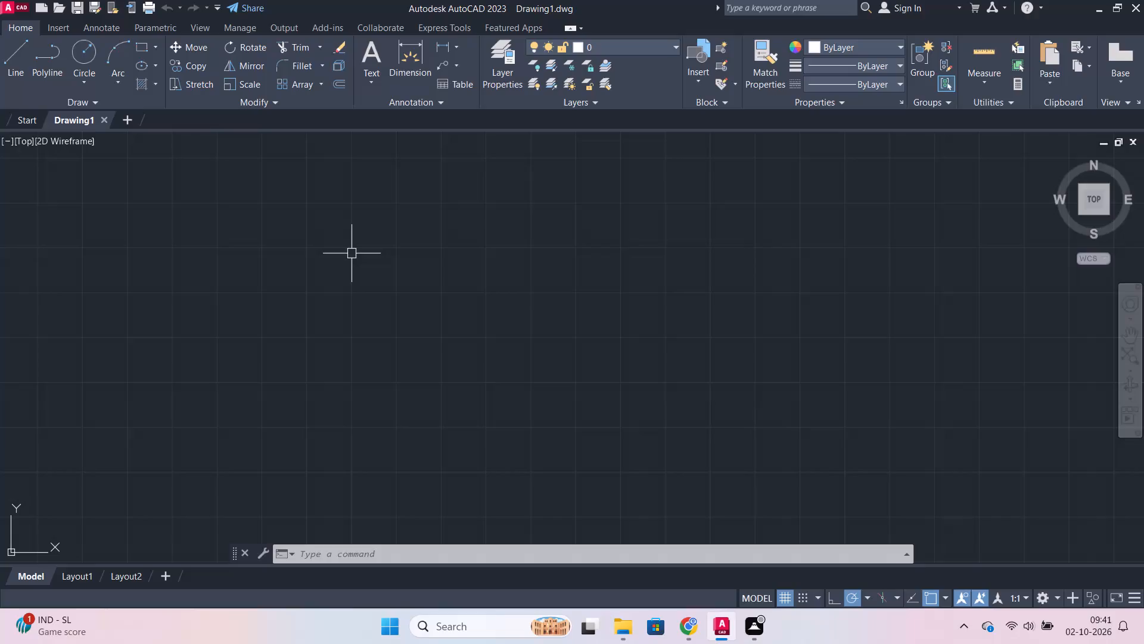
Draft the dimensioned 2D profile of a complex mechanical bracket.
Turn on command log file recording with LOGFILEON.
click(350, 252)
key(Escape)
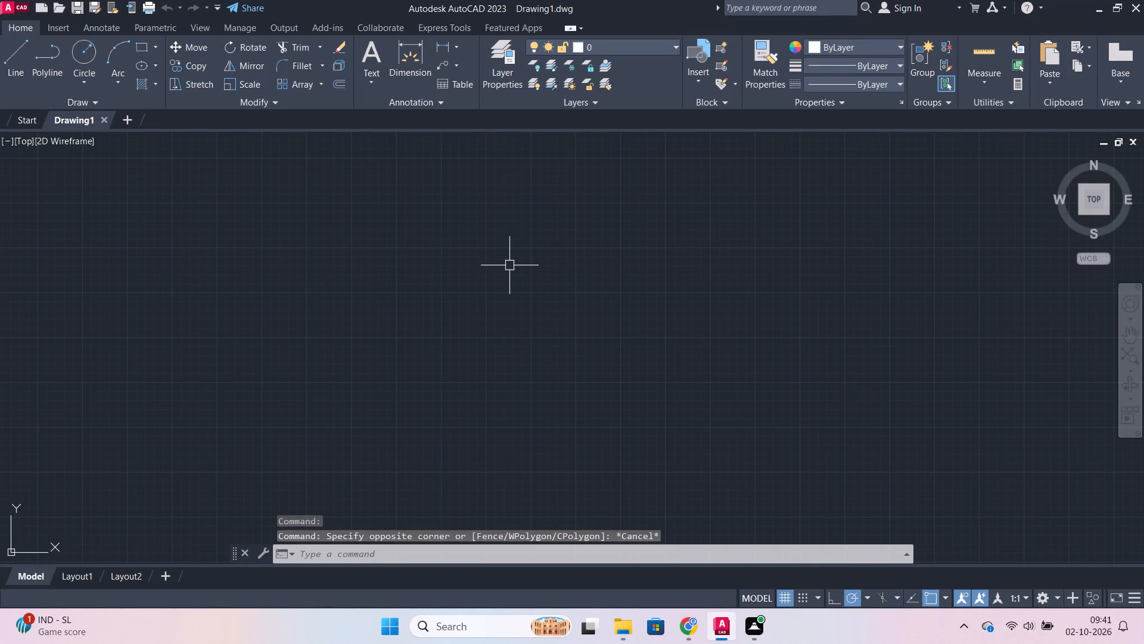
text(lo)
key(g)
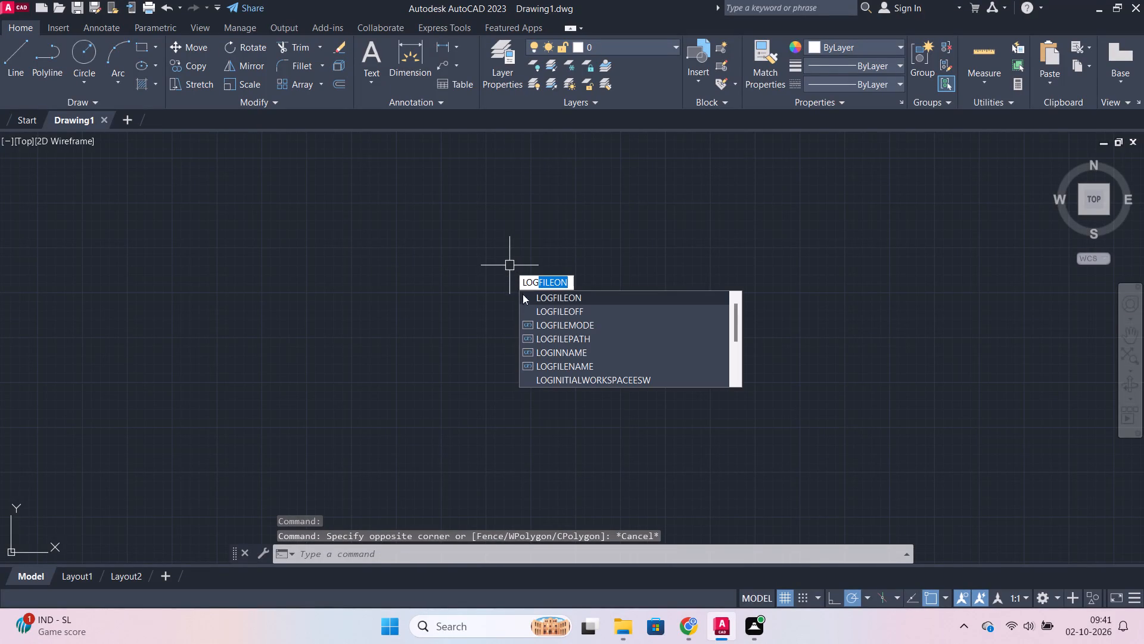
click(550, 299)
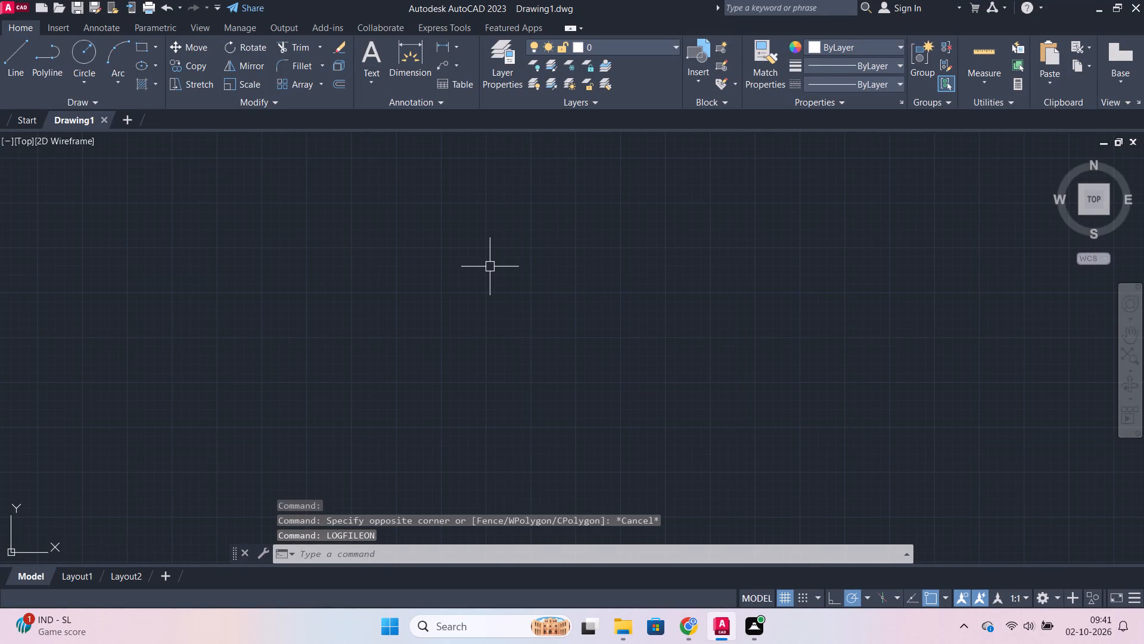
Set the model space limits with lower-left corner 0,0 and upper-right corner 297,210.
text(limi)
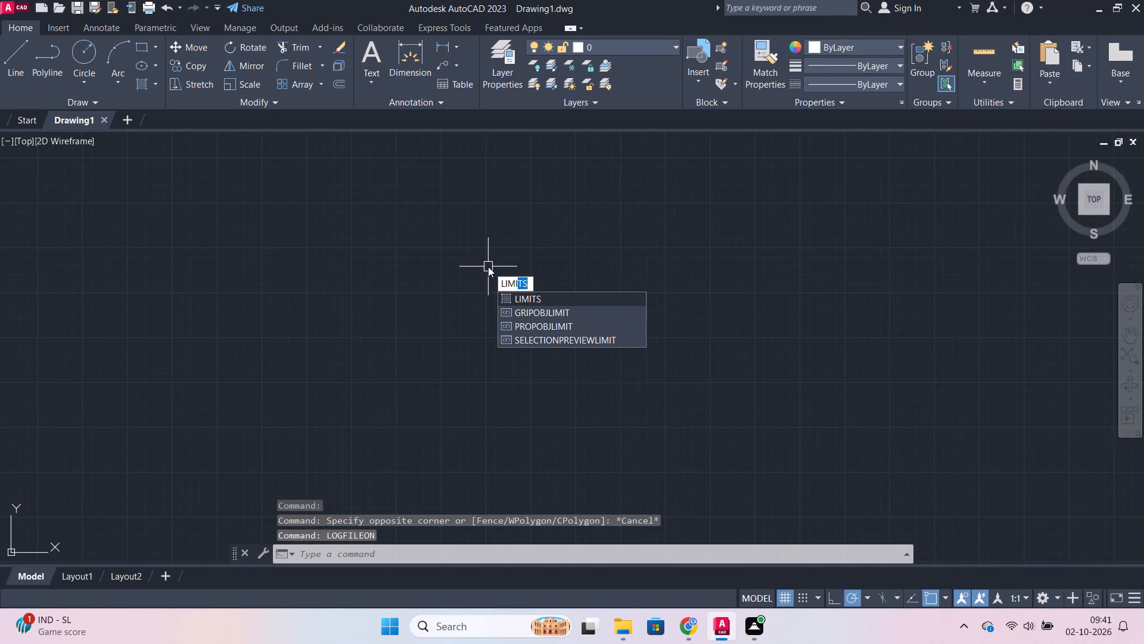
key(Return)
text(0,0)
key(Return)
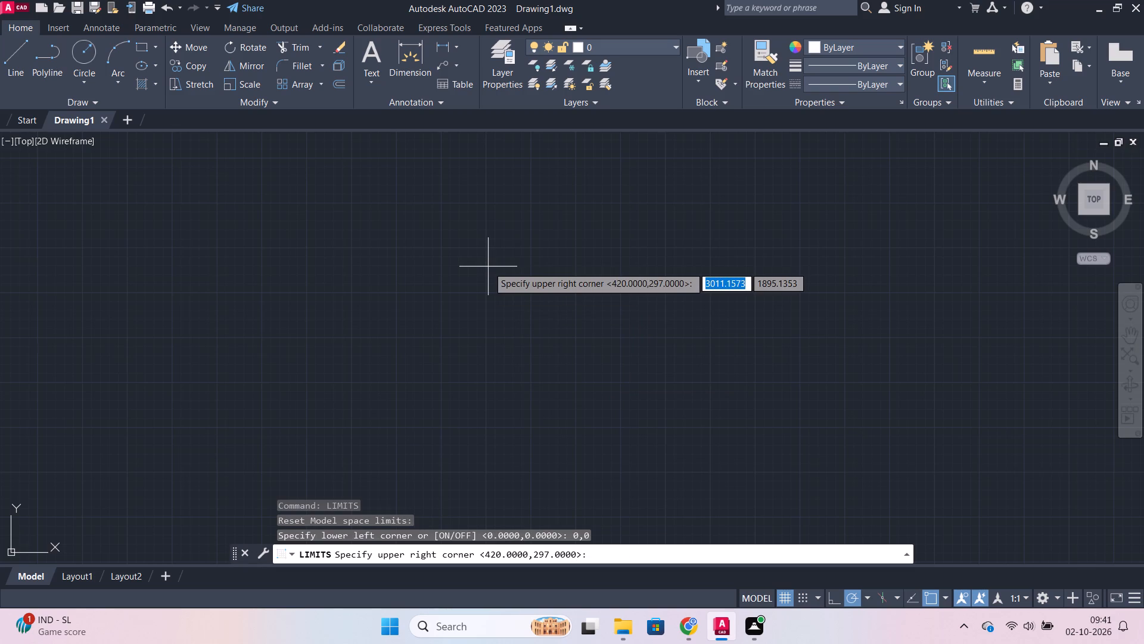
text(297)
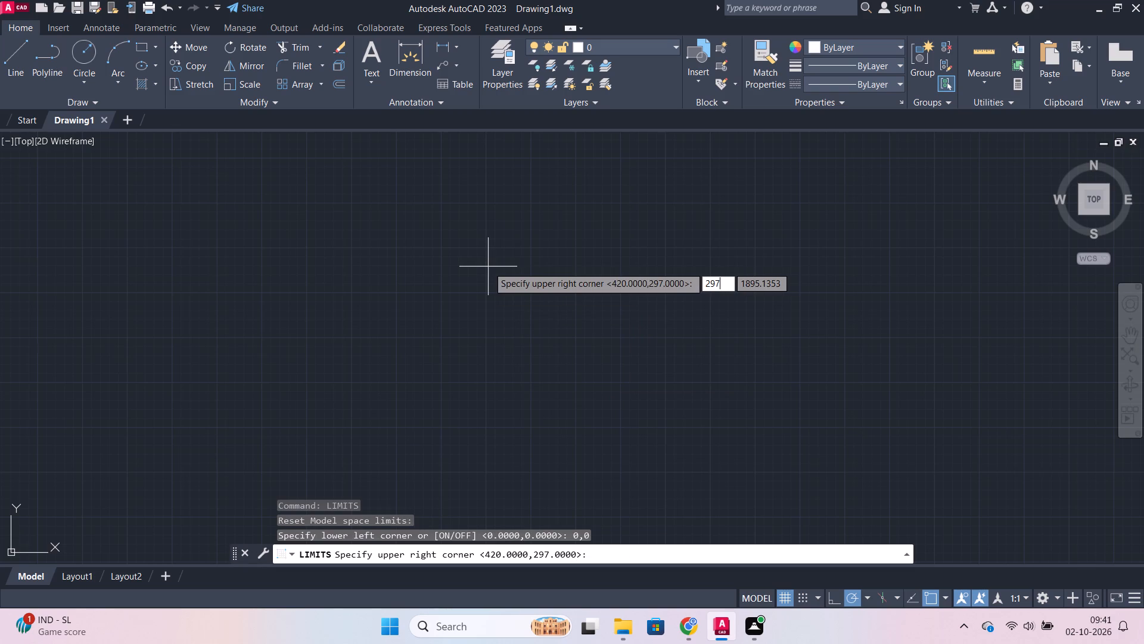
text(,210)
key(Return)
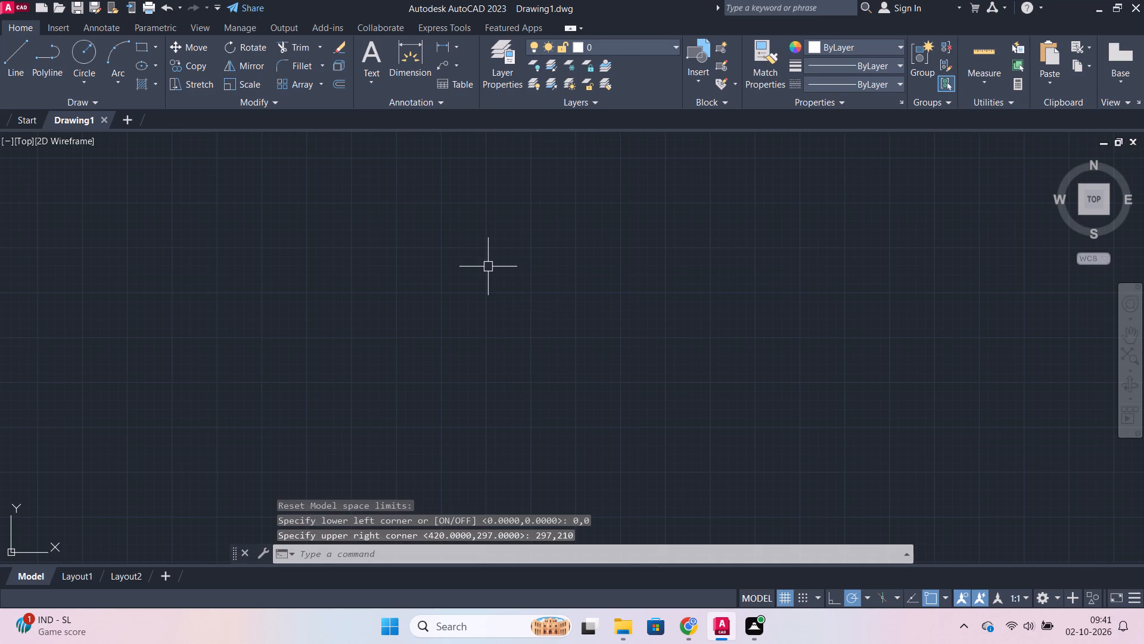
Turn off the display of the grid beyond the limits in the drafting settings.
key(z)
key(Return)
key(e)
key(Return)
text(ds)
key(Return)
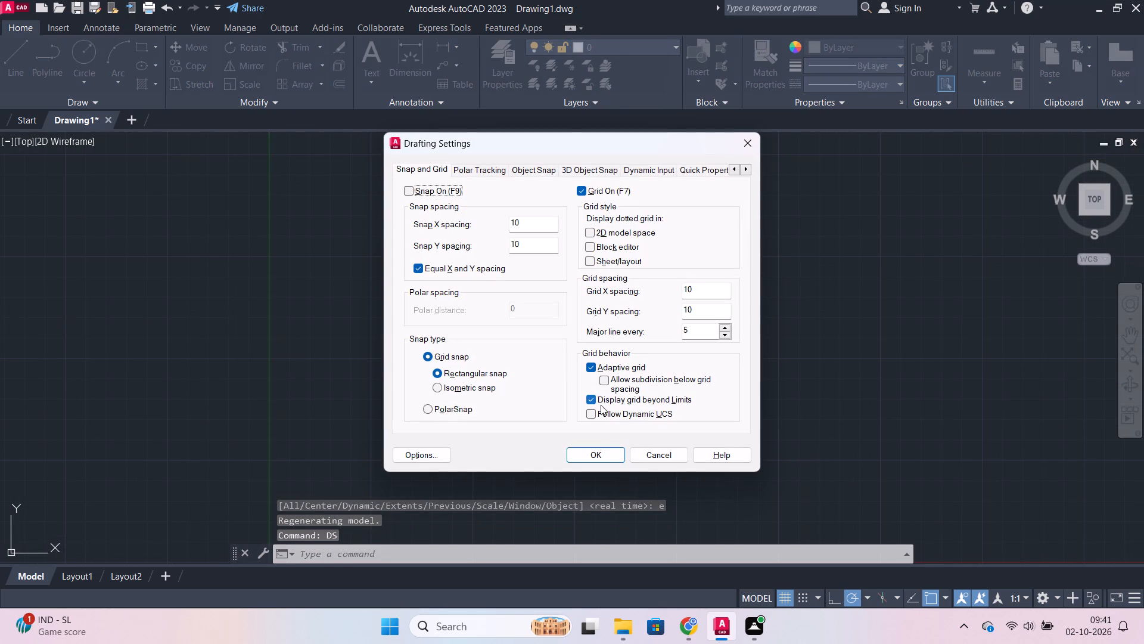
click(595, 405)
click(601, 452)
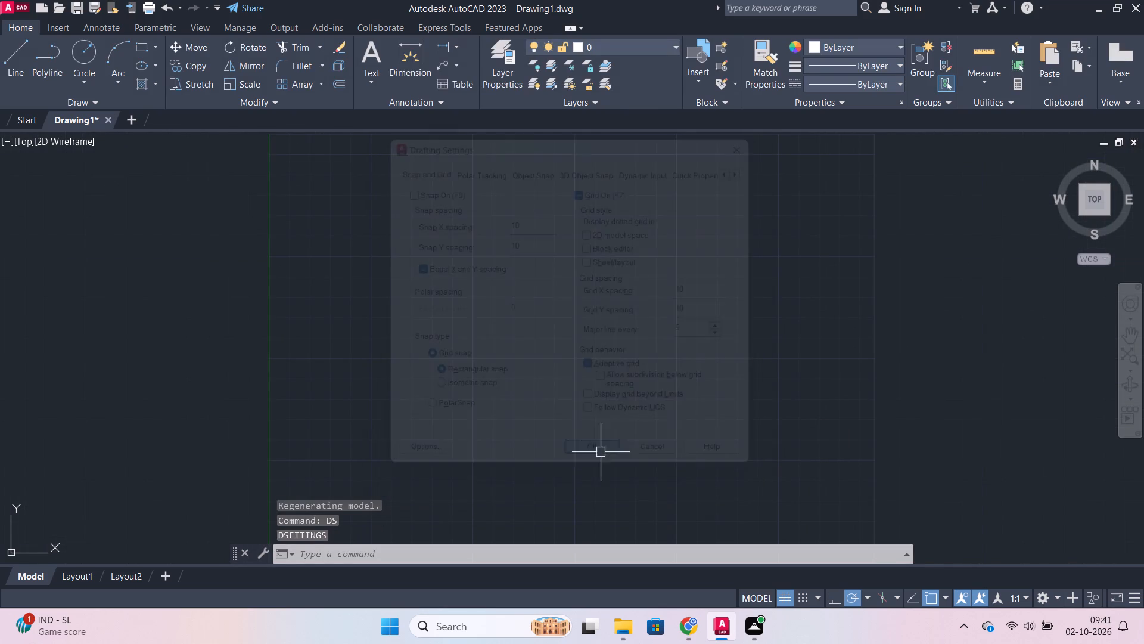
Draw a circle of diameter 15 in the lower middle of the grid area, centred at about 161,71.
scroll(627, 427, down, 1)
middle_drag(630, 422, 508, 401)
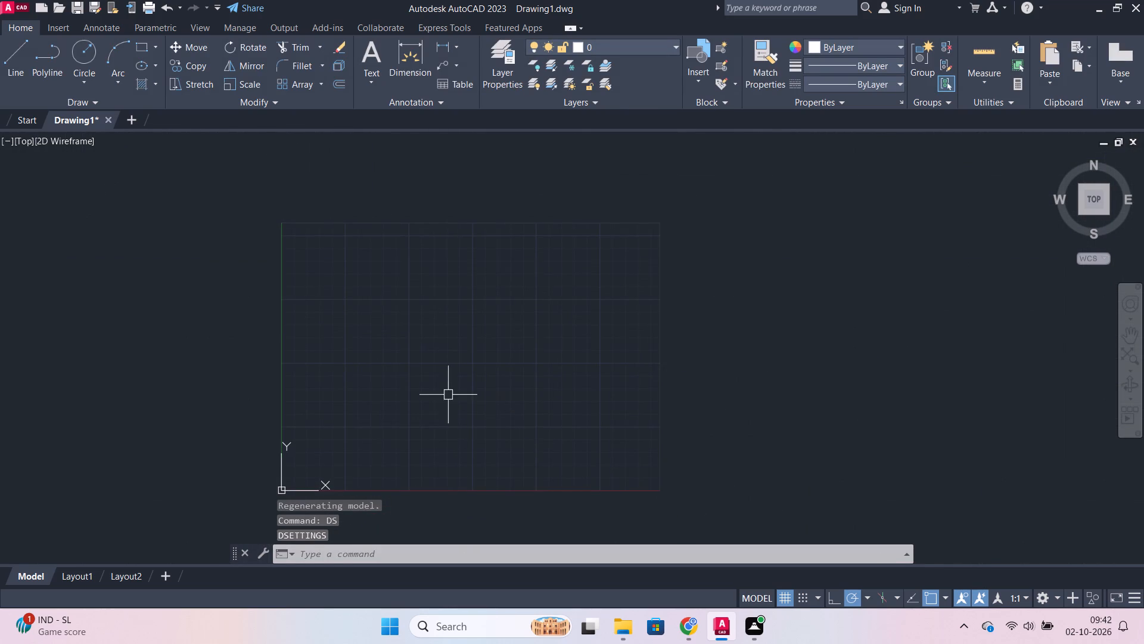
middle_drag(448, 395, 551, 303)
middle_drag(586, 270, 476, 374)
scroll(530, 323, up, 1)
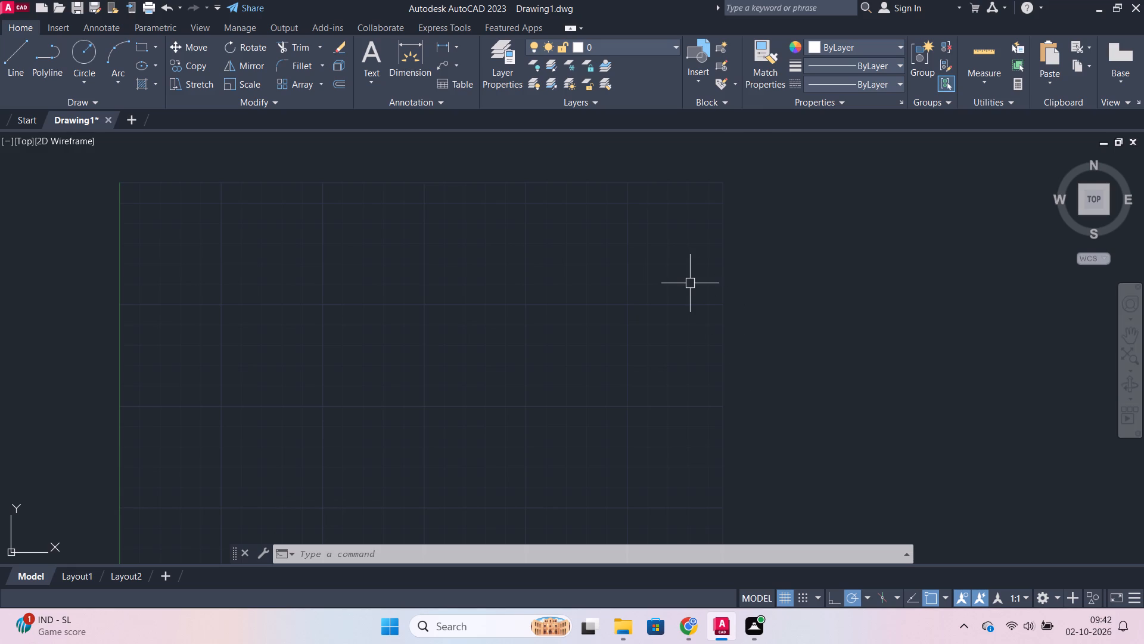
click(84, 85)
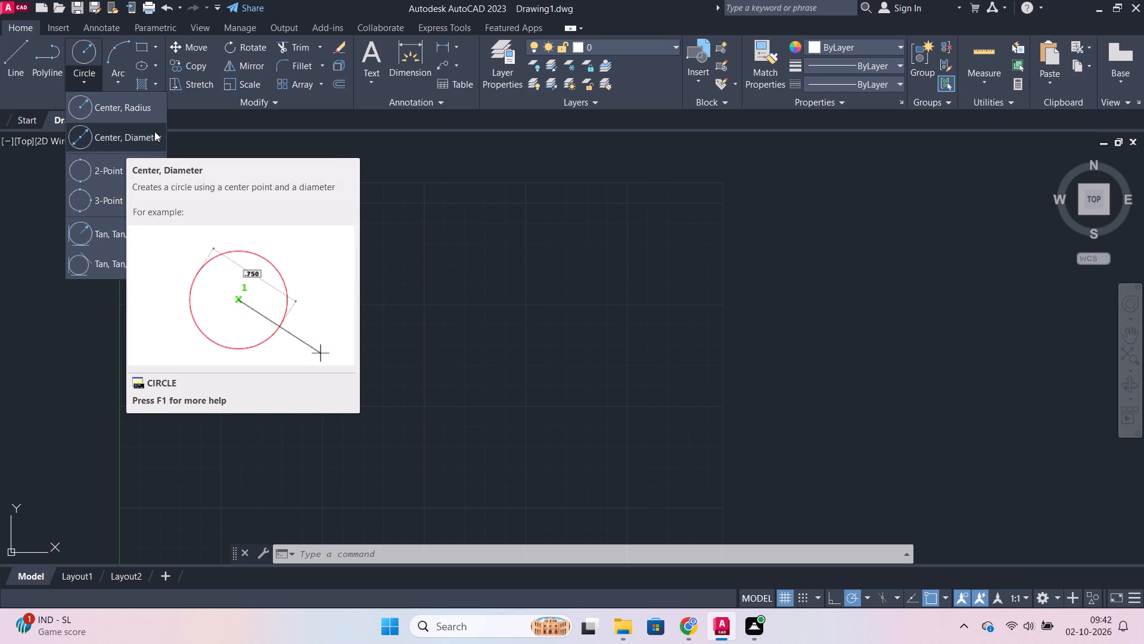
click(137, 131)
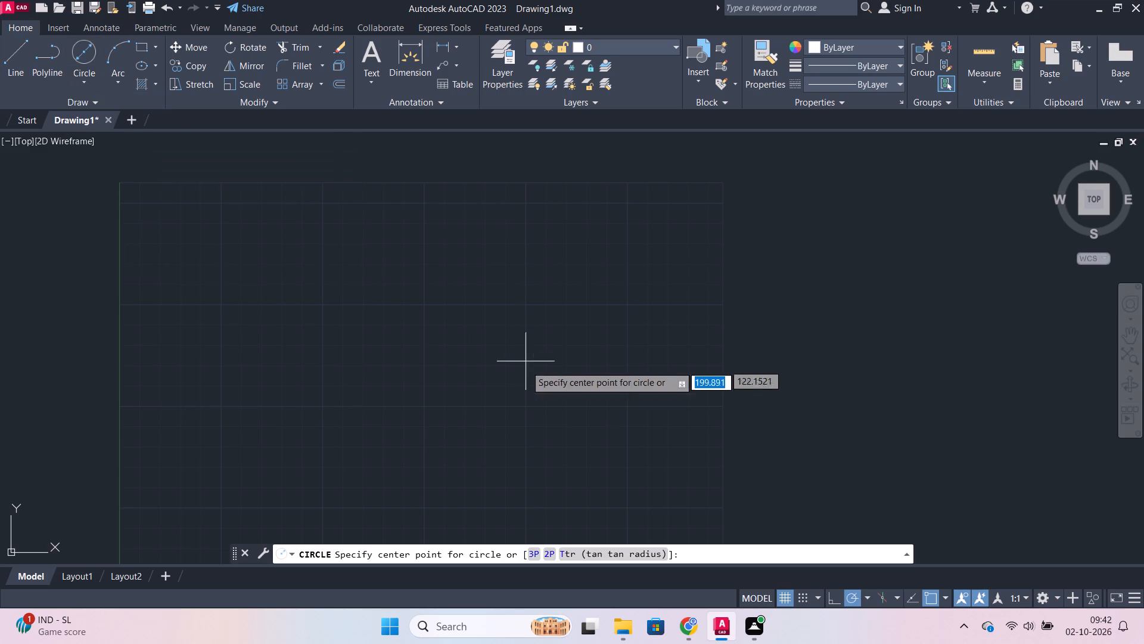
middle_drag(455, 385, 539, 324)
click(531, 404)
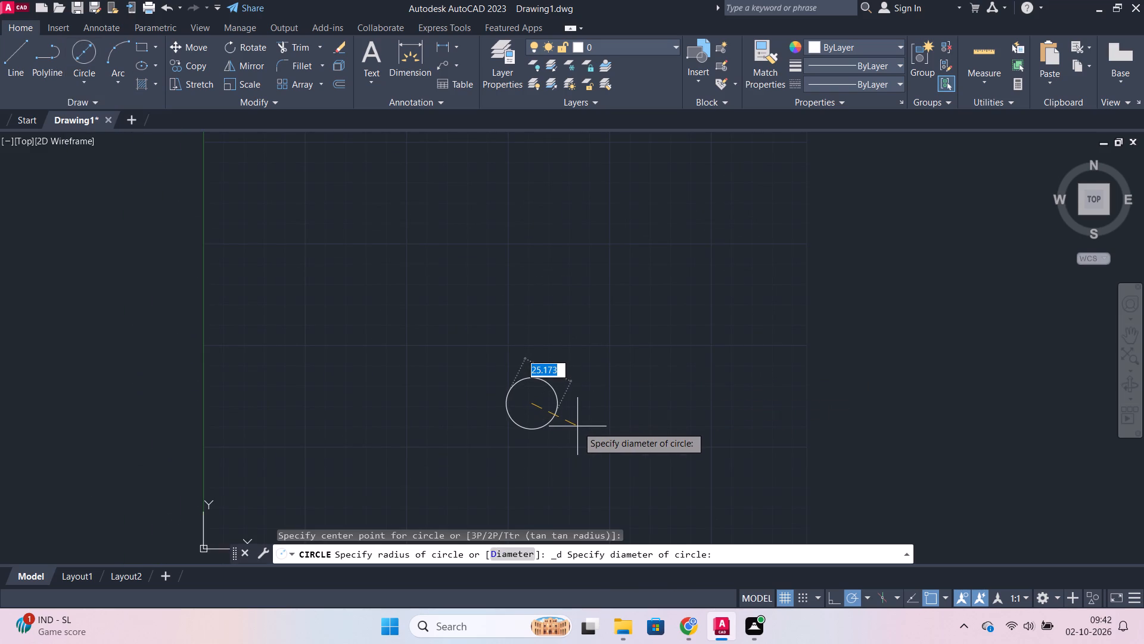
key(d)
key(Return)
text(15)
key(Return)
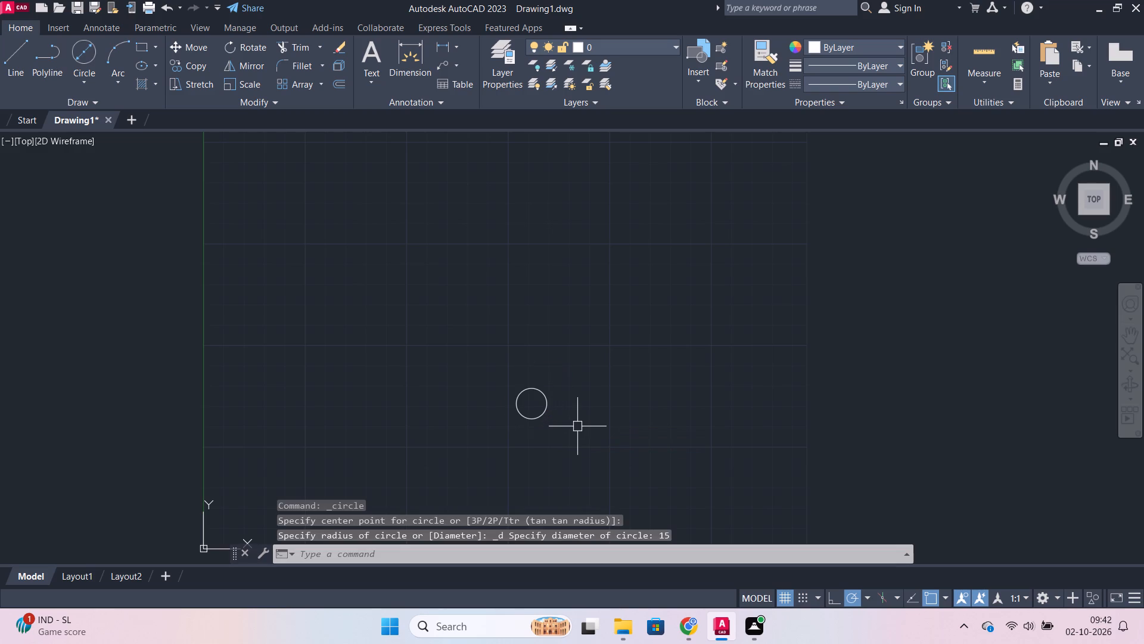
Draw a concentric circle of radius 12.5 around the diameter 15 circle.
scroll(577, 426, up, 2)
key(space)
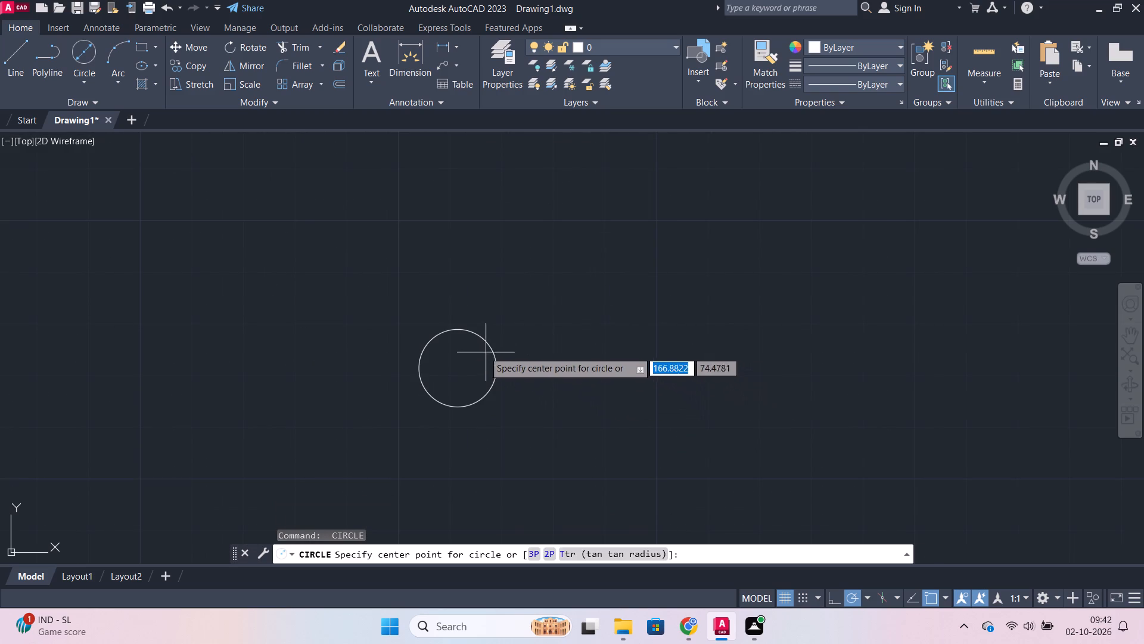
click(456, 367)
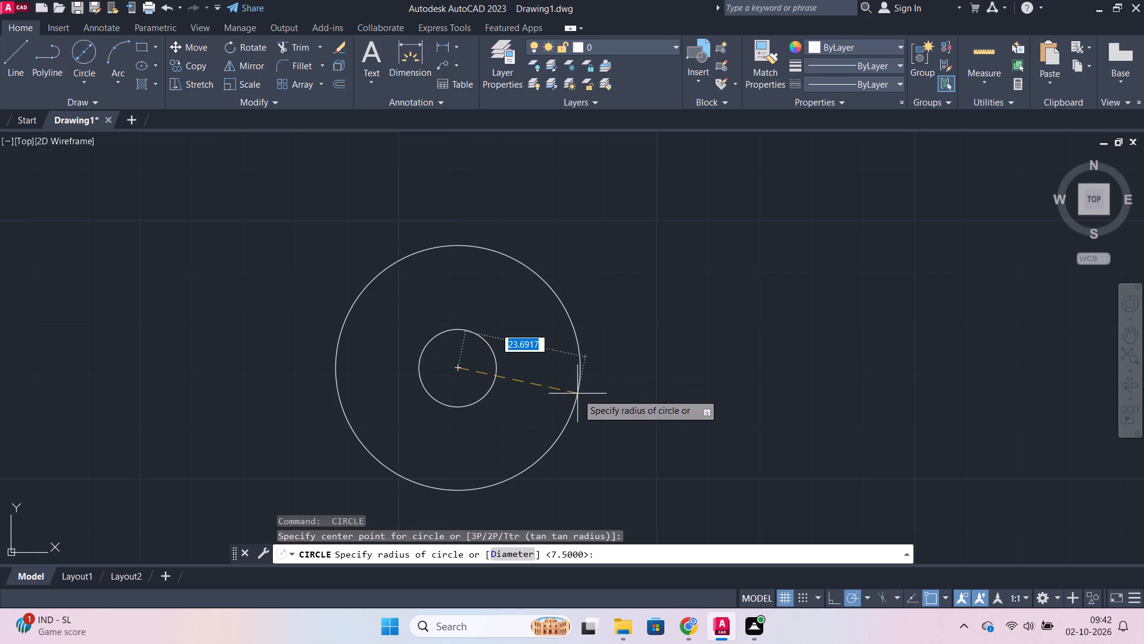
text(12.5)
key(Return)
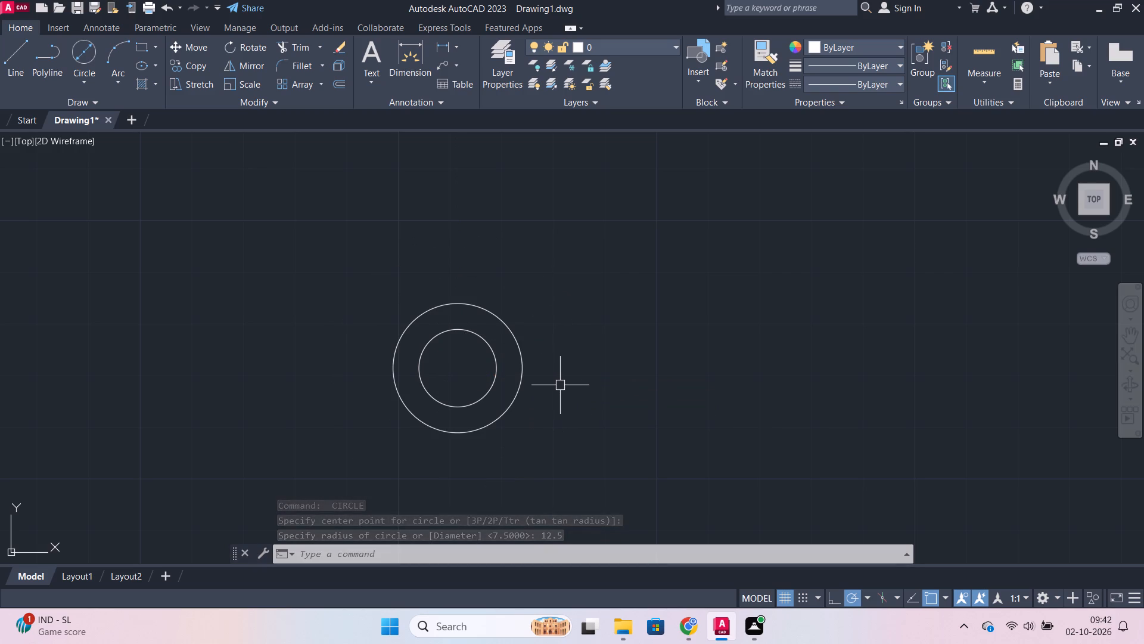
Draw connected lines from the concentric circles' centre, 60 horizontally to the left and 56 vertically upward.
scroll(560, 385, down, 1)
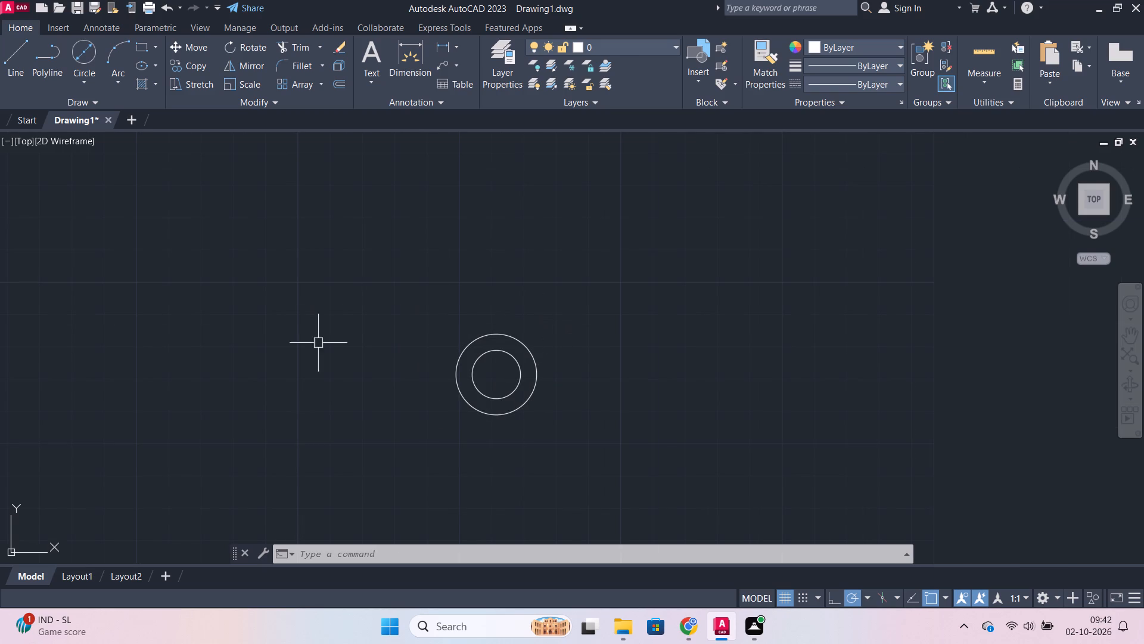
click(17, 52)
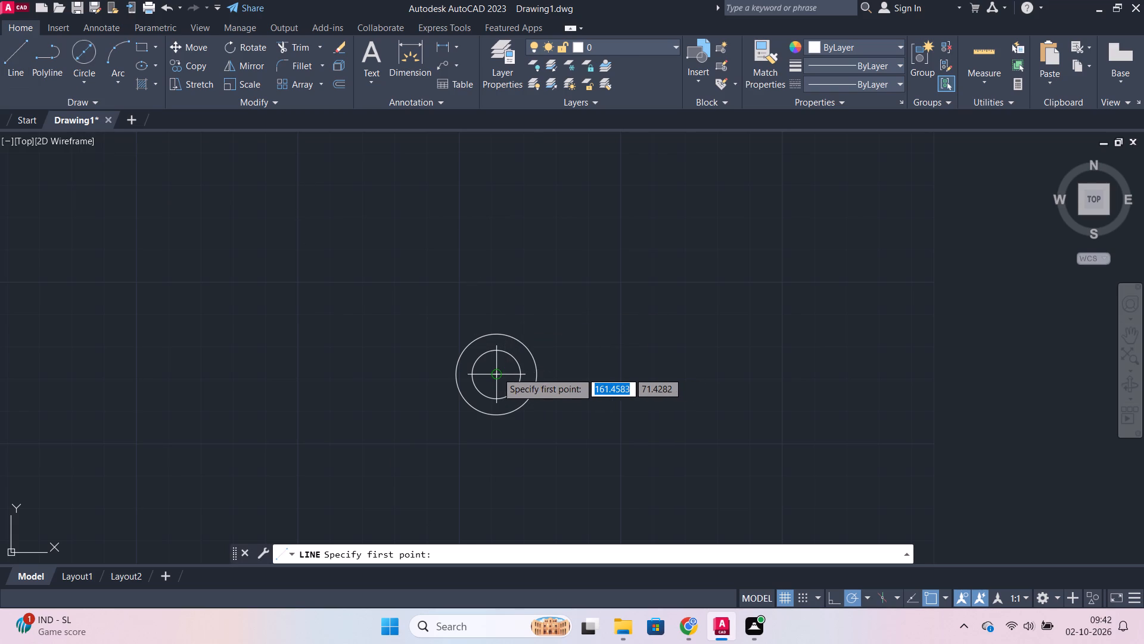
click(497, 372)
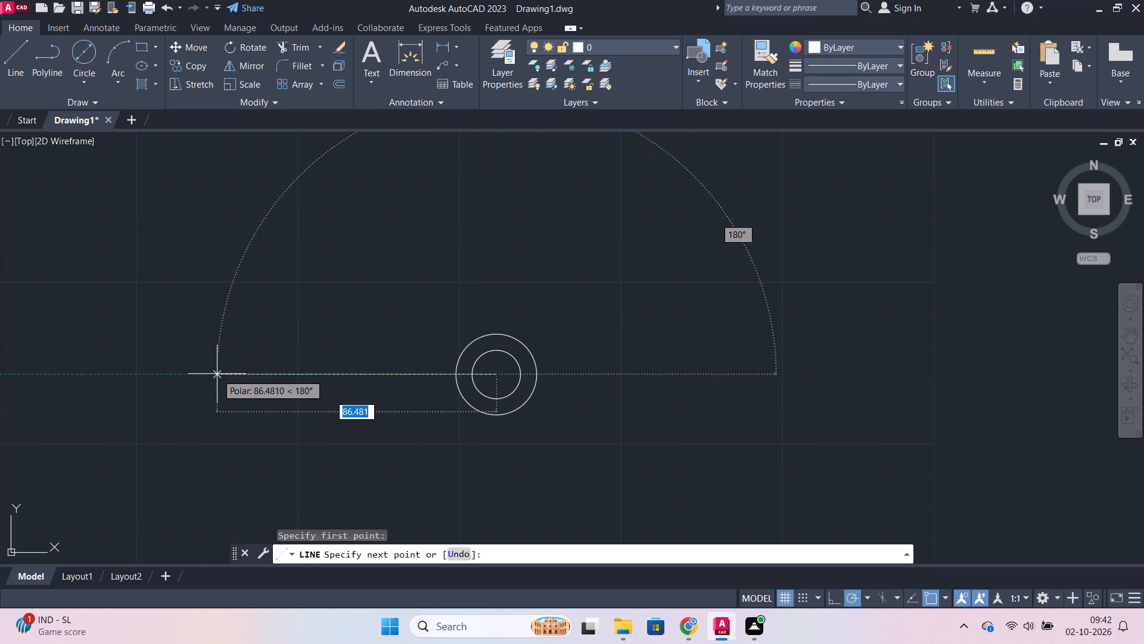
text(60)
key(Return)
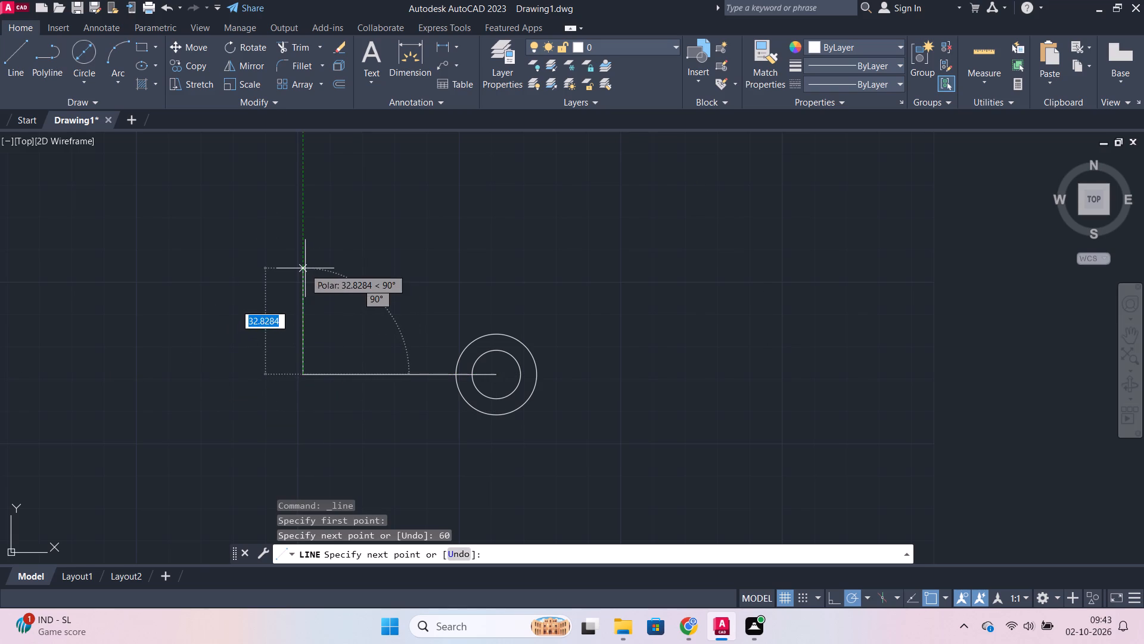
middle_drag(305, 268, 311, 337)
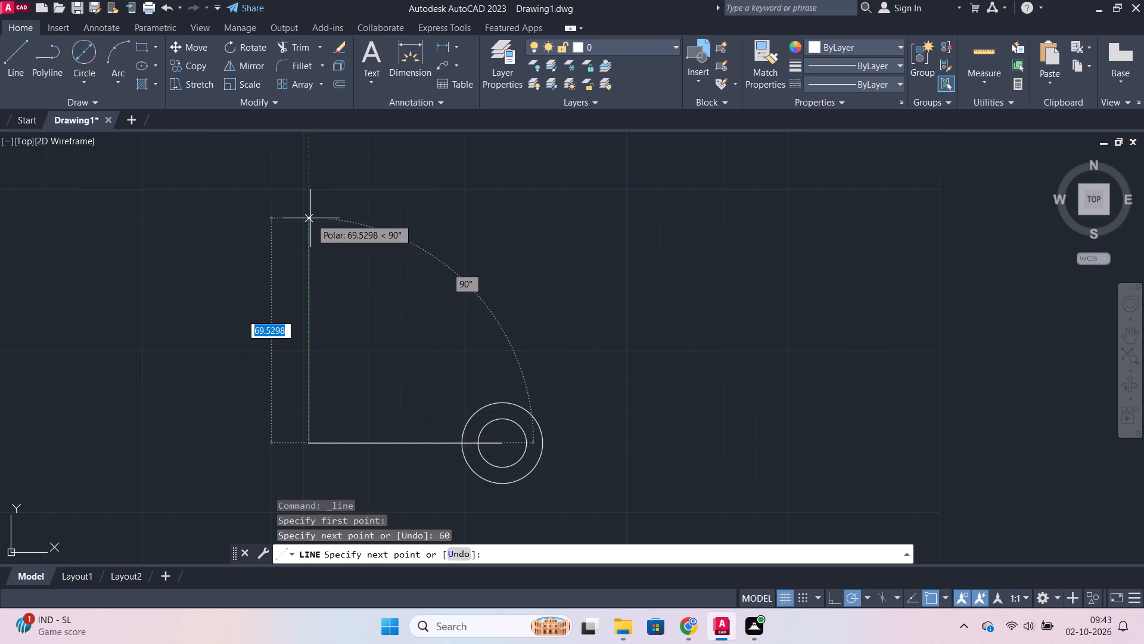
text(56)
key(Return)
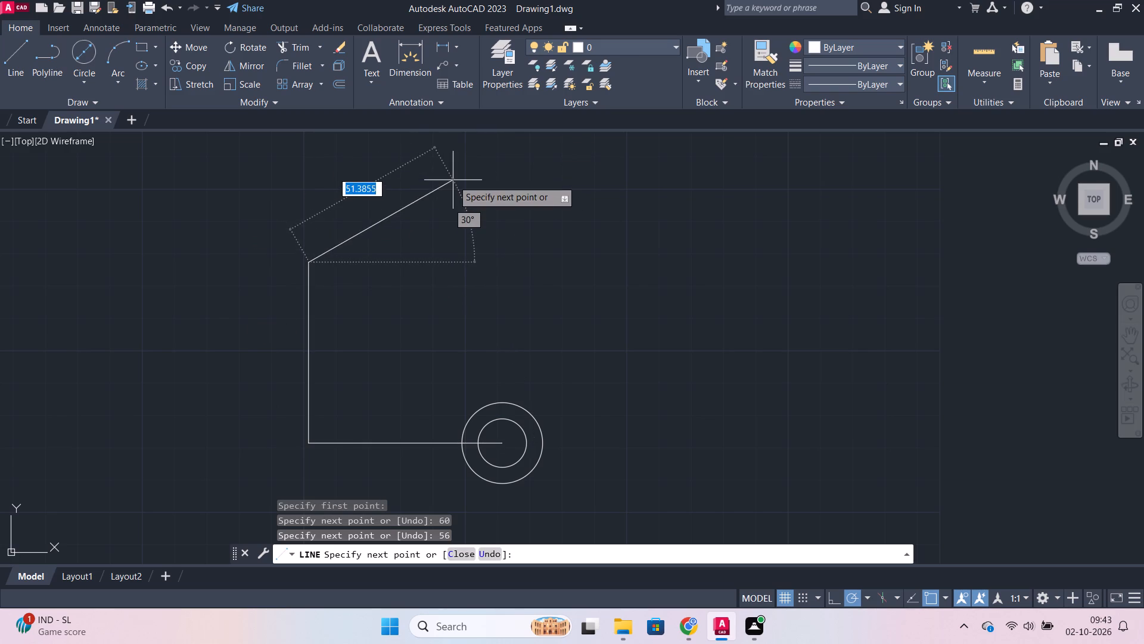
key(Escape)
Draw a circle of diameter 10 centred on the upper end of the vertical line.
key(c)
key(Return)
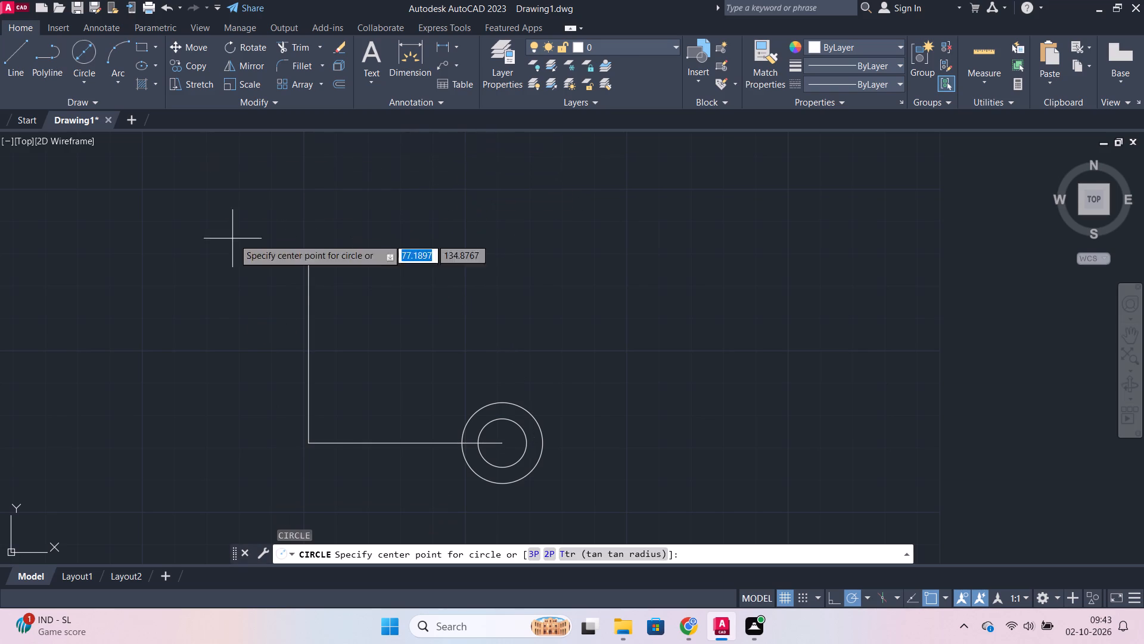
click(307, 262)
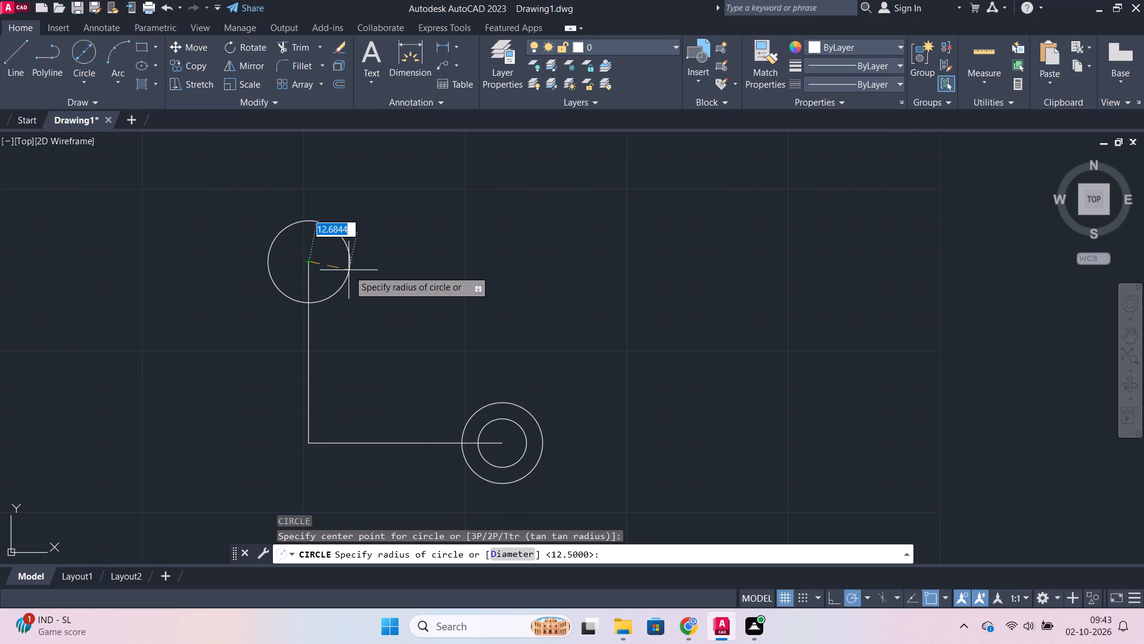
key(d)
key(Return)
text(10)
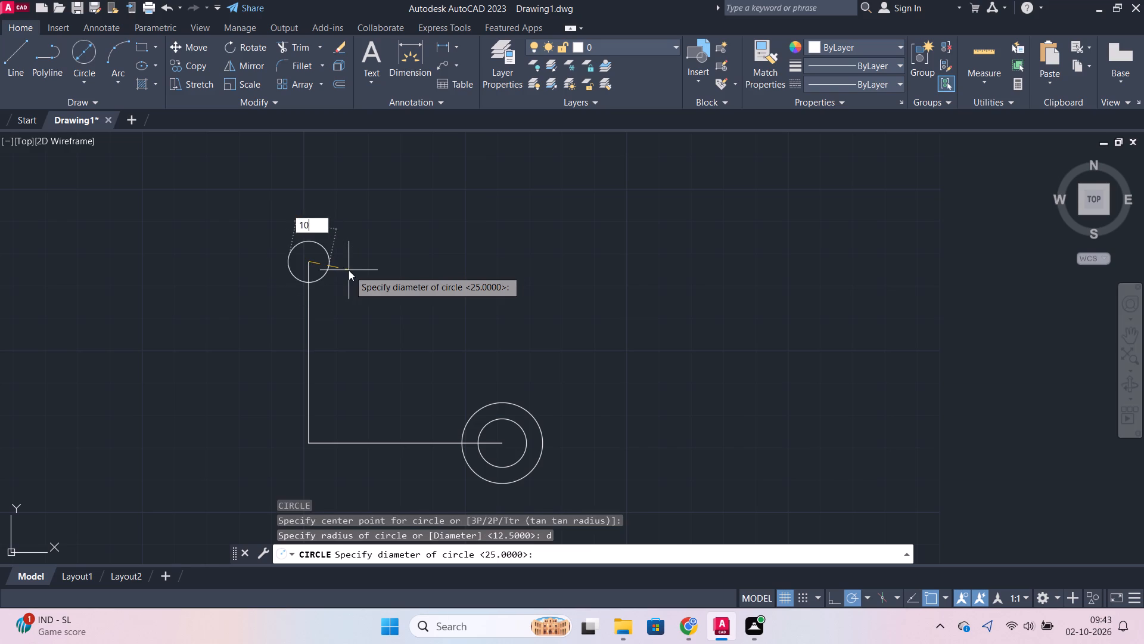
key(Return)
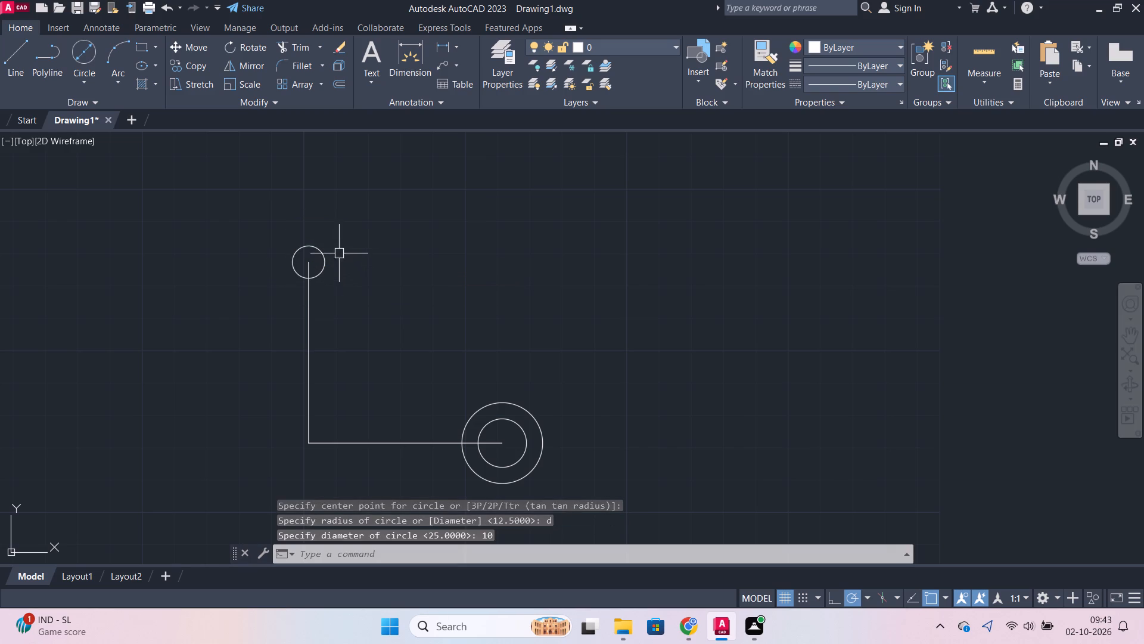
Lengthen the vertical line upward from its top end, well past the diameter 10 circle.
click(310, 264)
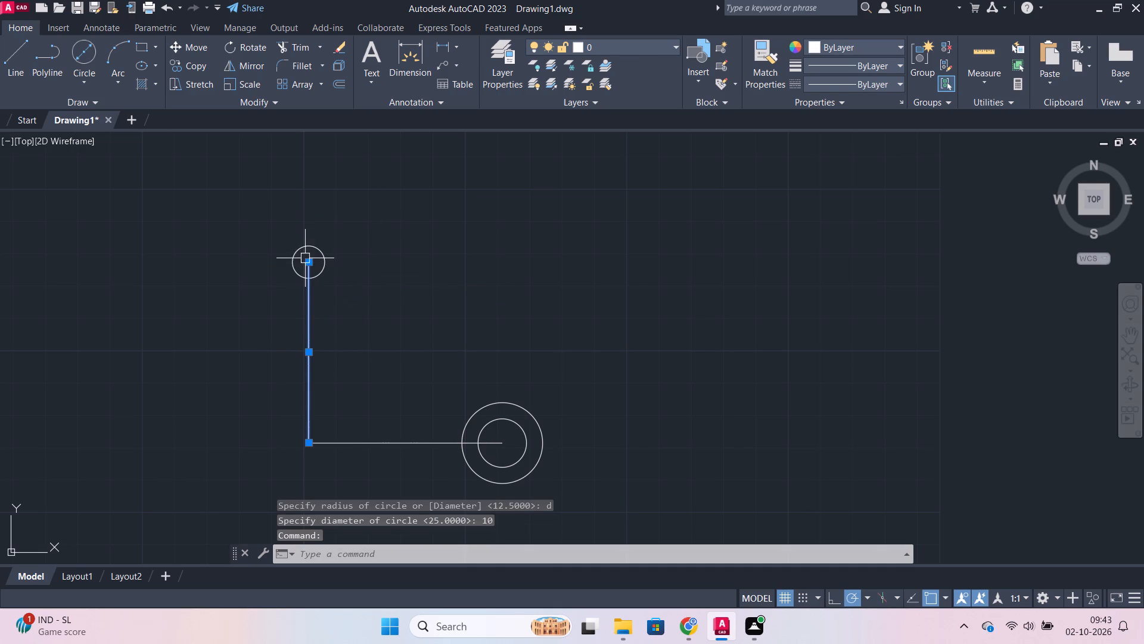
click(341, 296)
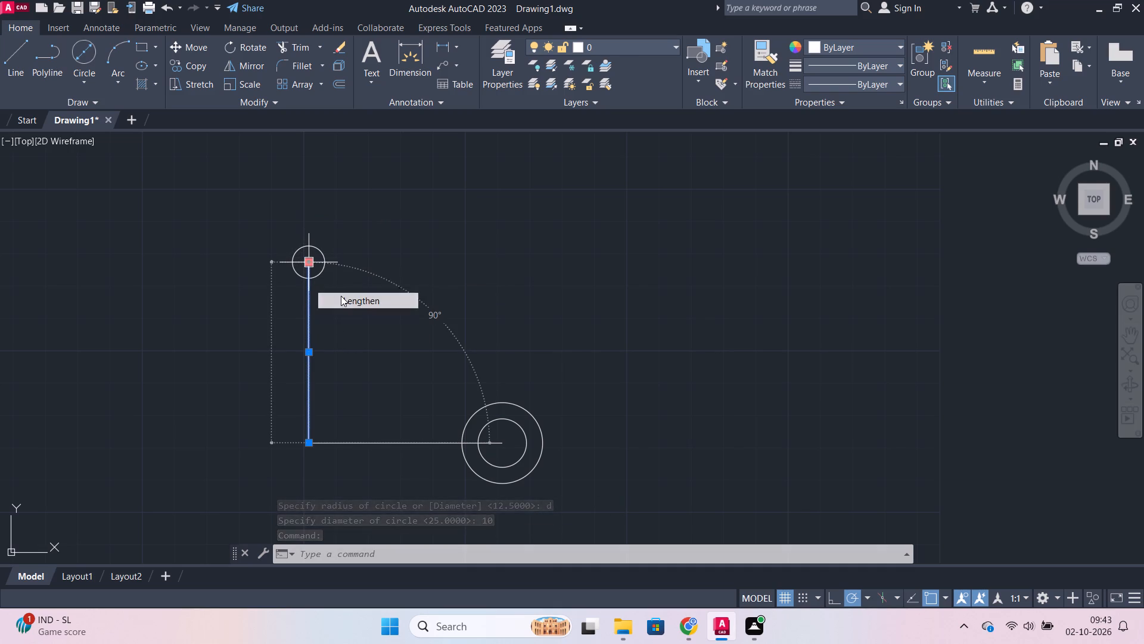
click(298, 148)
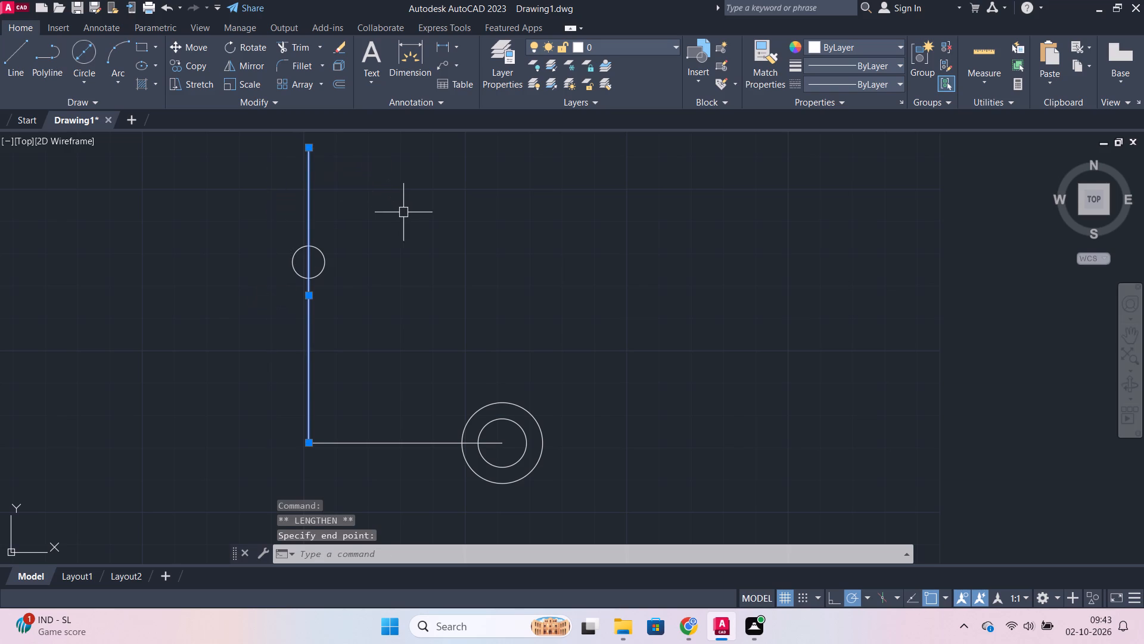
key(Escape)
Offset the vertical line 40 to the right, toward the concentric circles.
click(312, 183)
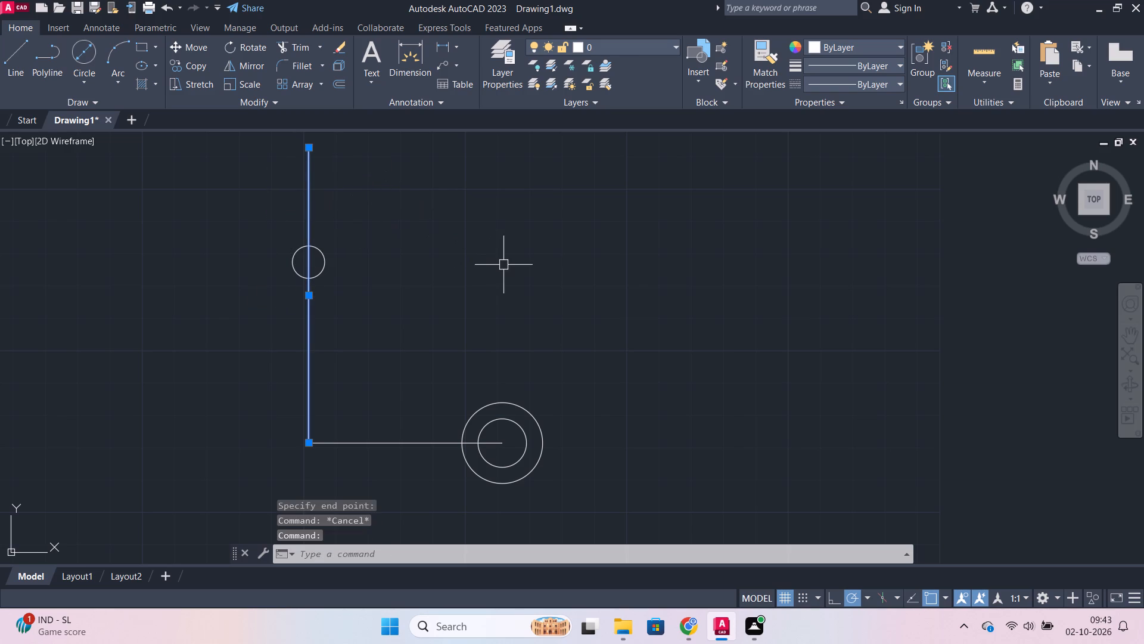
key(o)
key(Return)
key(Return)
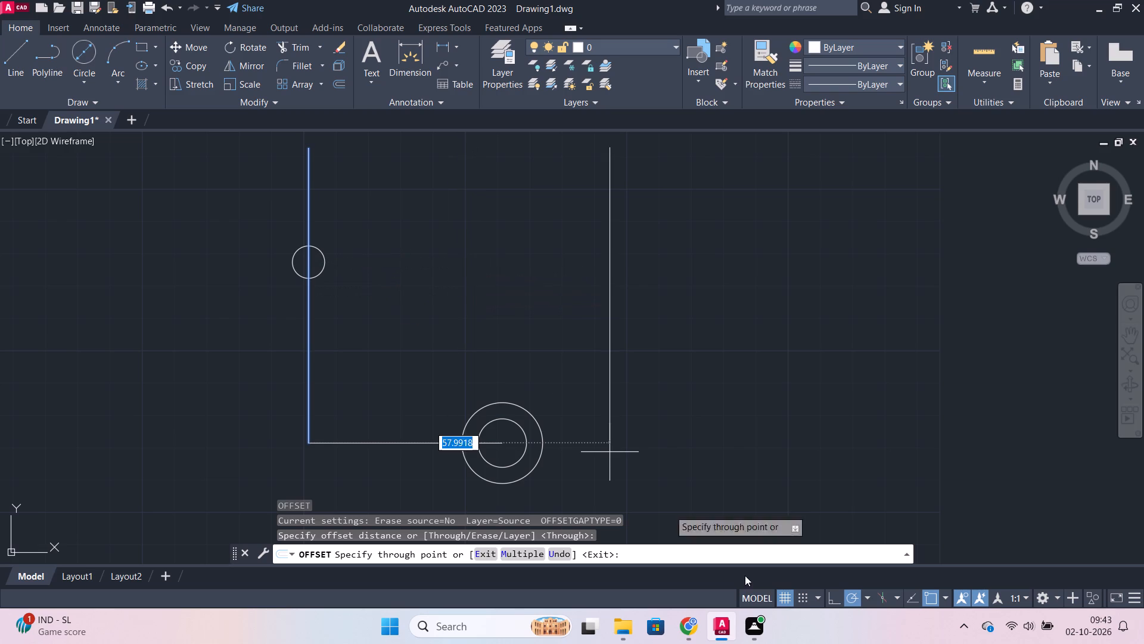
text(40)
key(Return)
key(Escape)
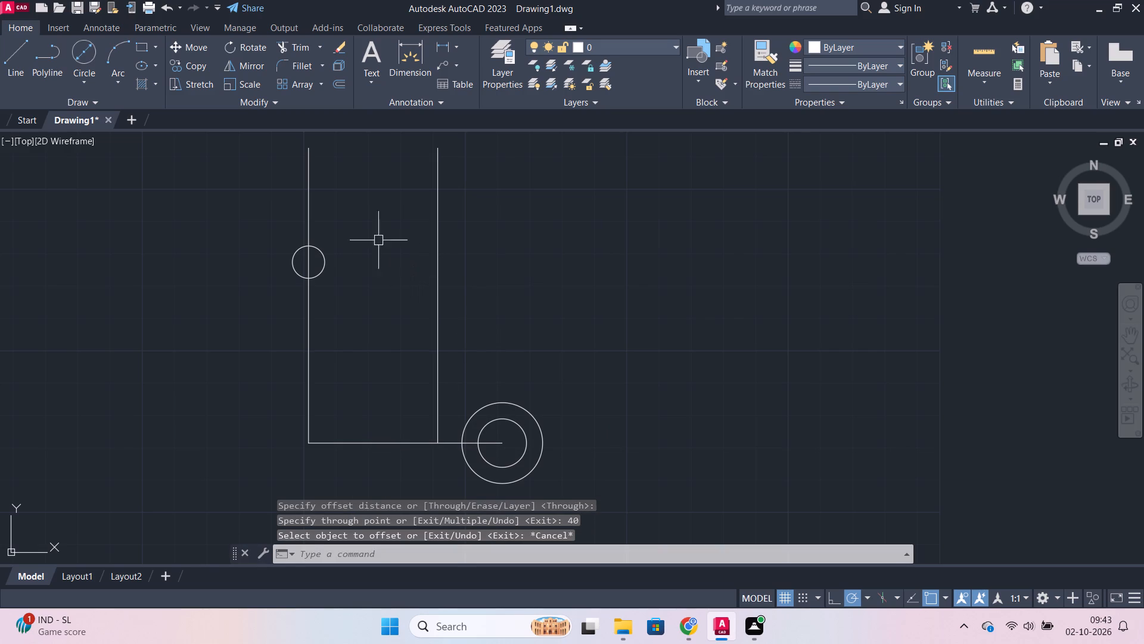
Draw a horizontal line about 72 long from the diameter 10 circle's centre to the right, past the offset vertical line.
click(8, 52)
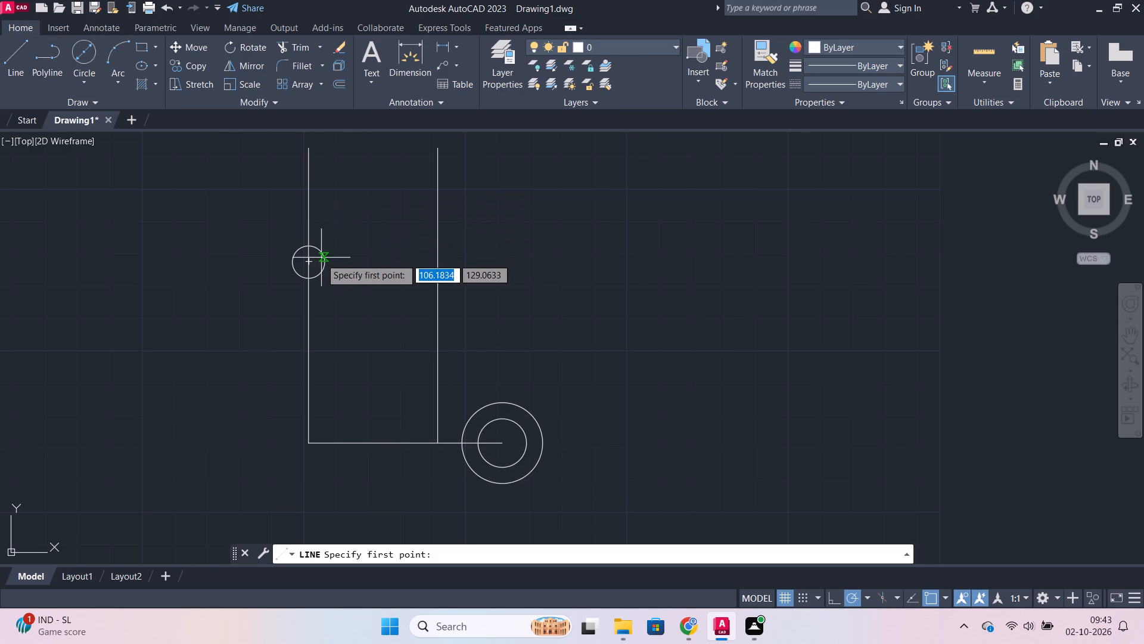
click(308, 266)
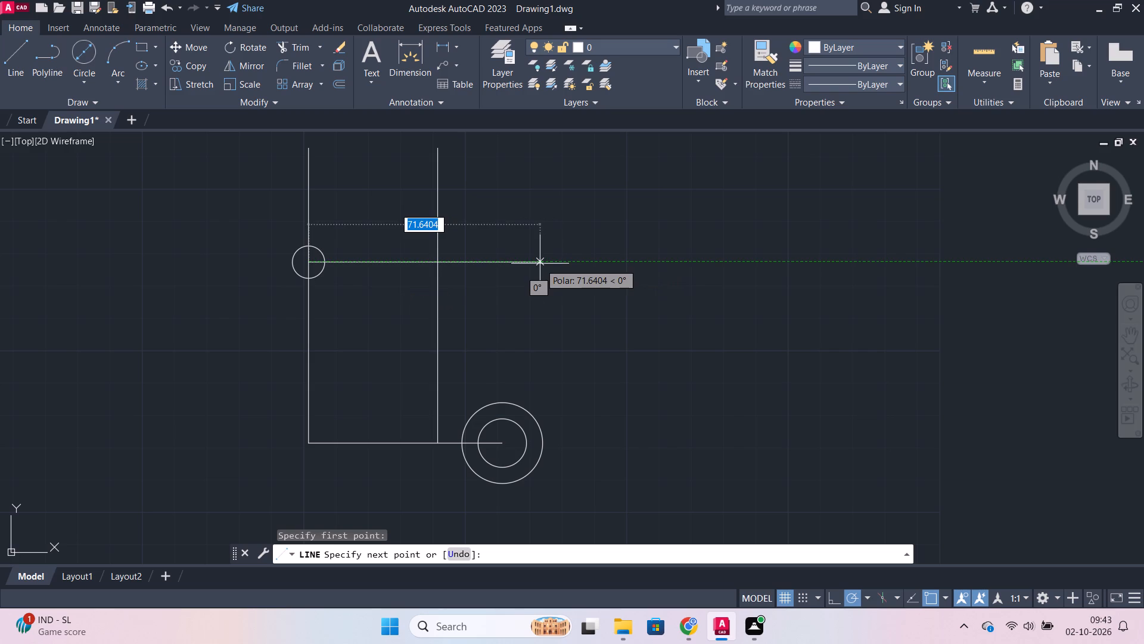
click(540, 264)
key(Escape)
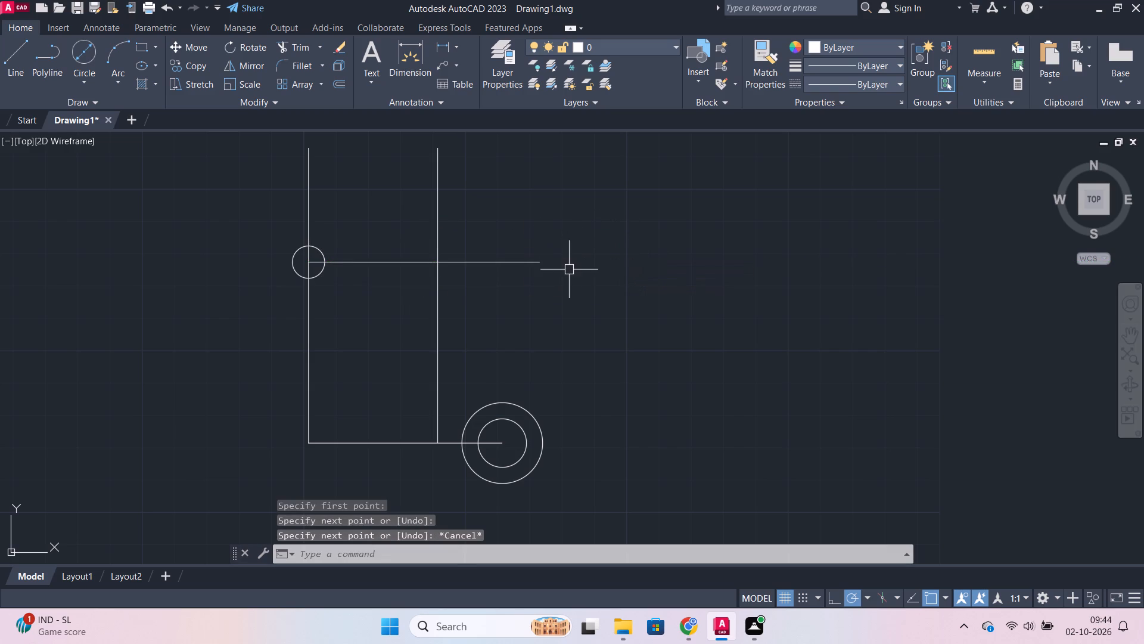
Draw concentric circles of diameter 15 and radius 12.5 centred where the horizontal line crosses the offset vertical line.
text(c\)
key(BackSpace)
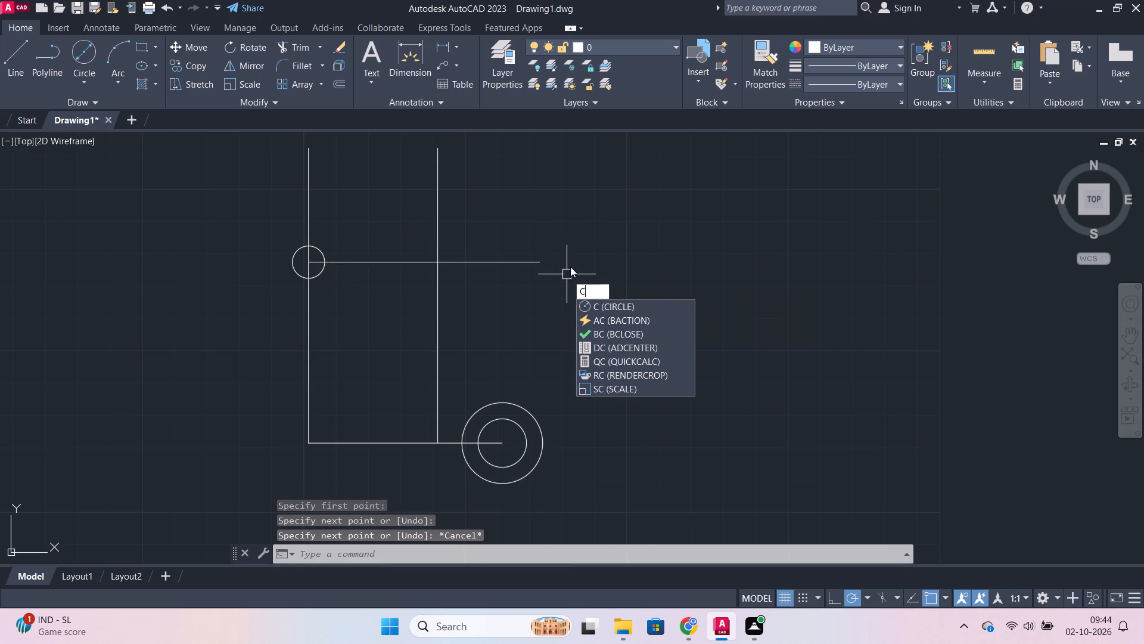
key(Return)
click(440, 261)
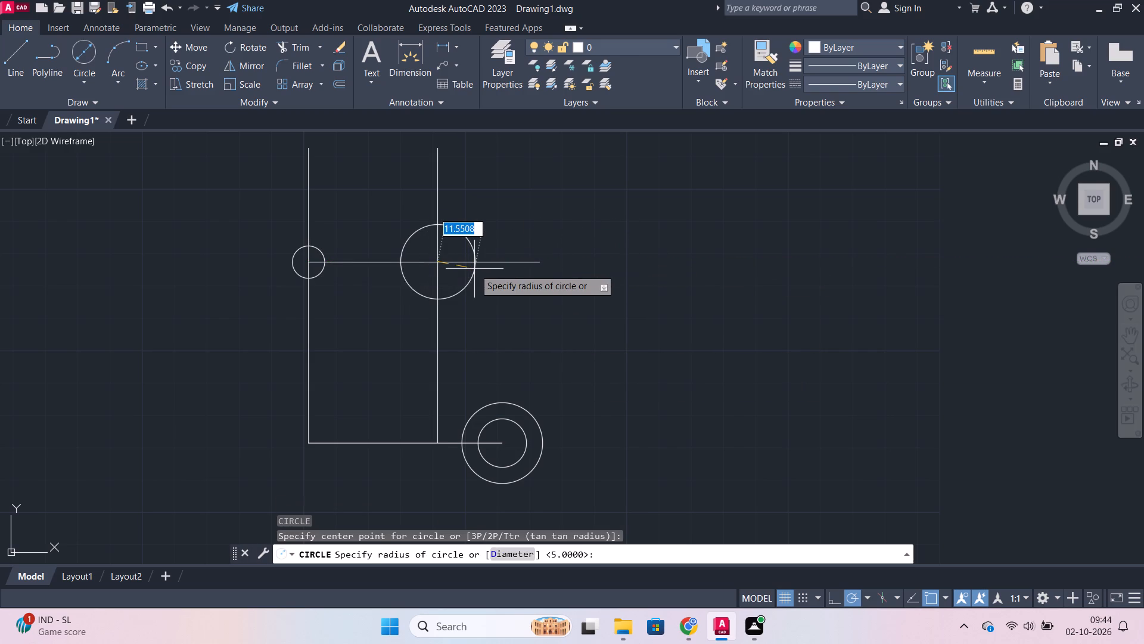
key(d)
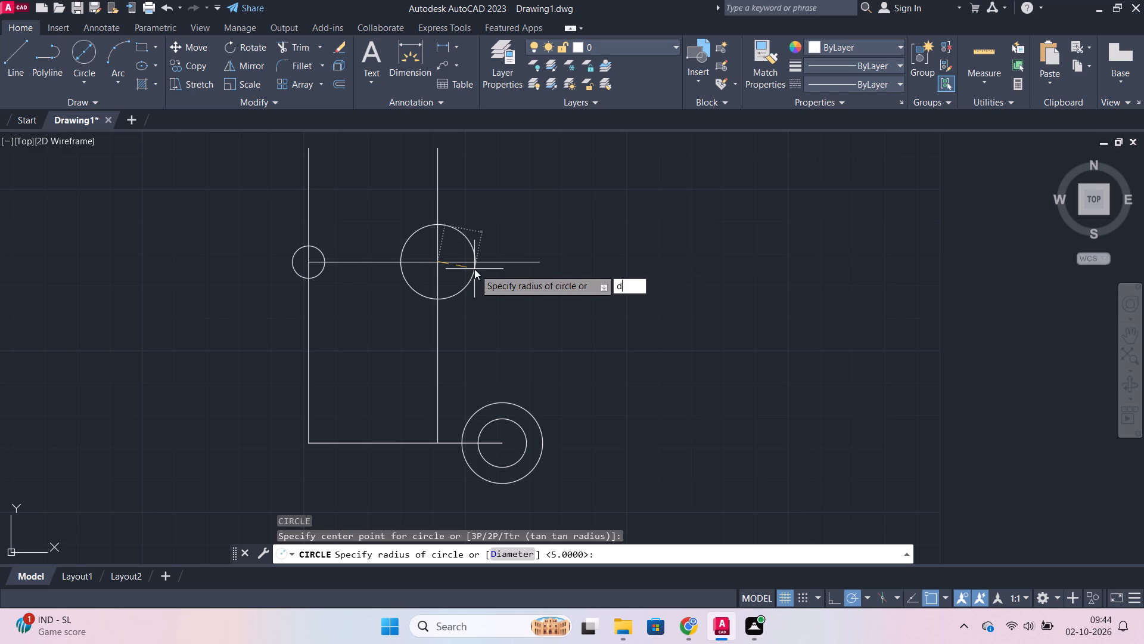
key(Return)
text(15)
key(Return)
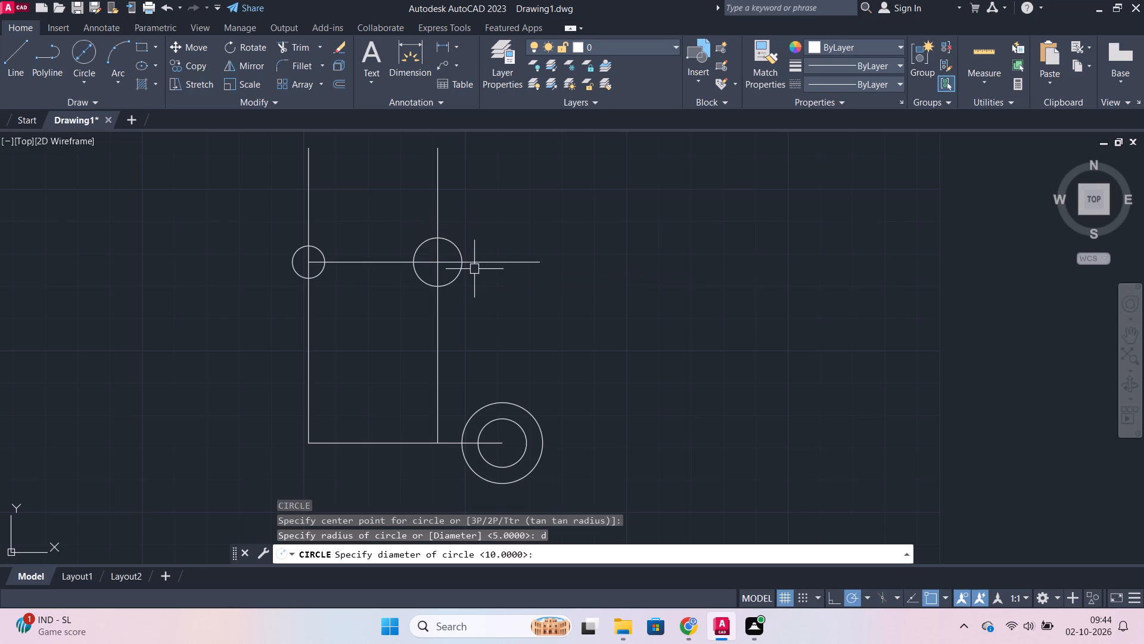
key(space)
click(438, 260)
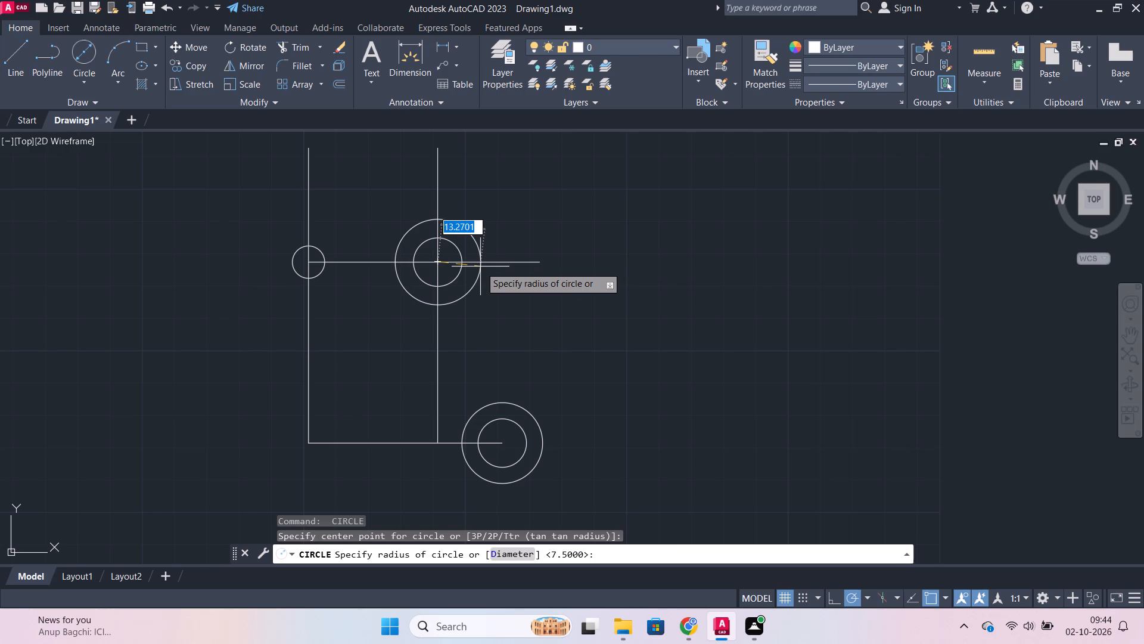
text(12.5)
key(Return)
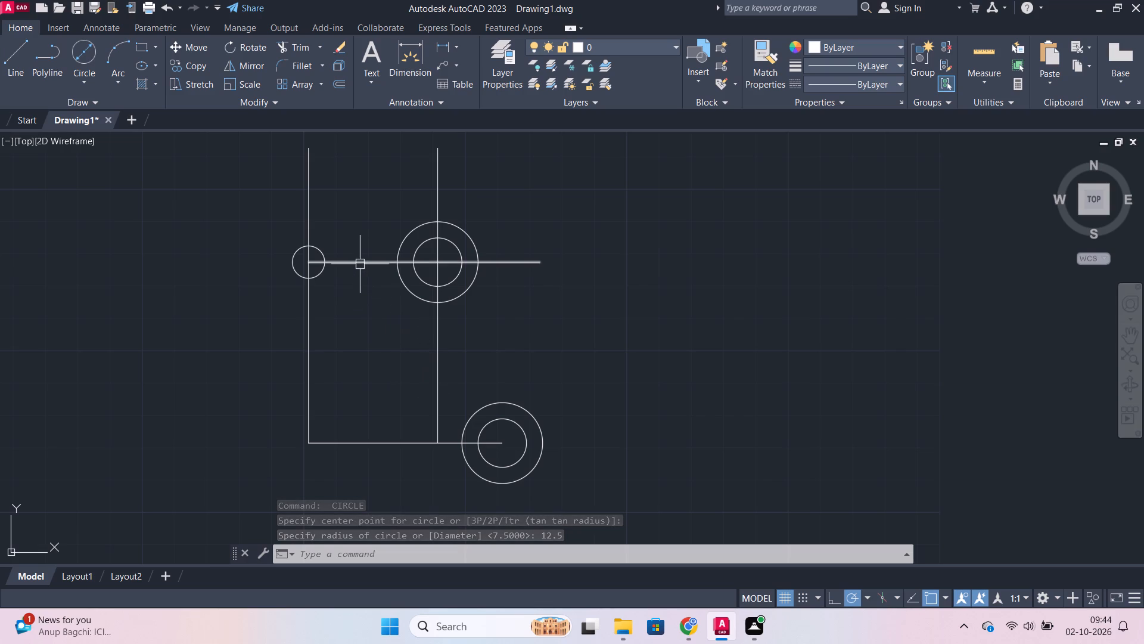
Erase both vertical construction lines and the bottom horizontal line.
click(305, 343)
click(437, 337)
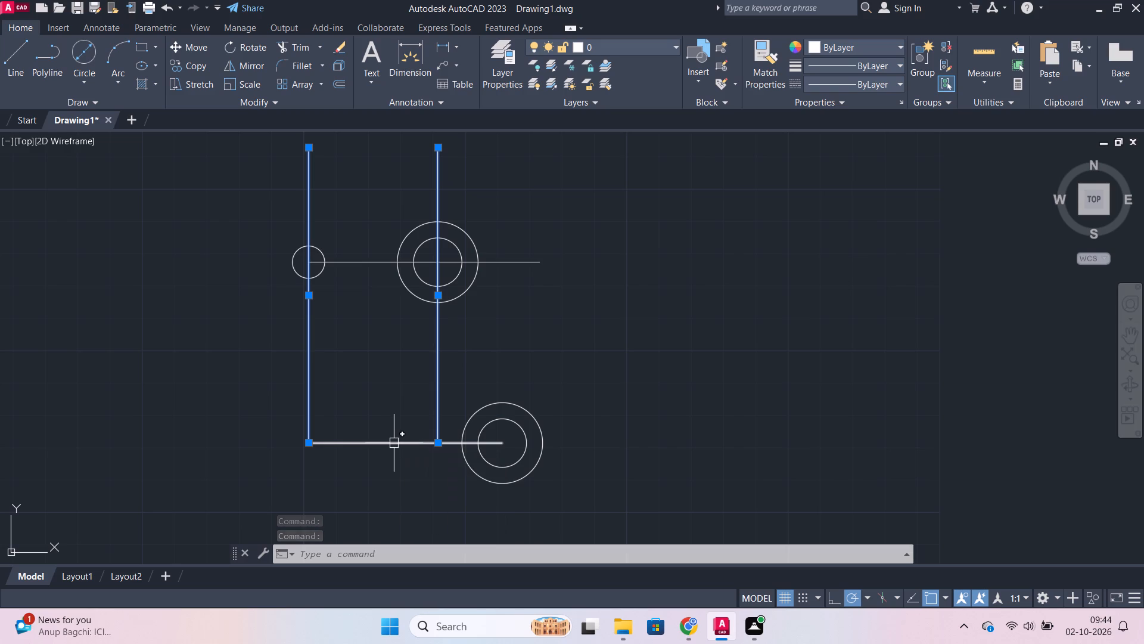
click(394, 443)
key(e)
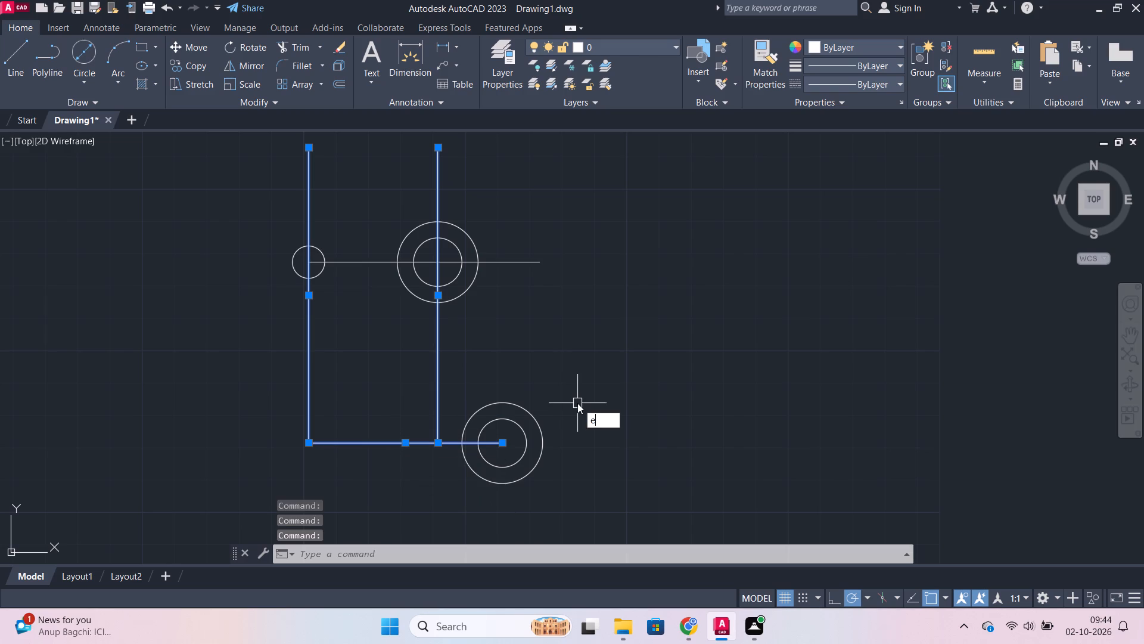
key(Return)
Draw a line joining the centres of the upper and lower concentric circle pairs.
click(22, 57)
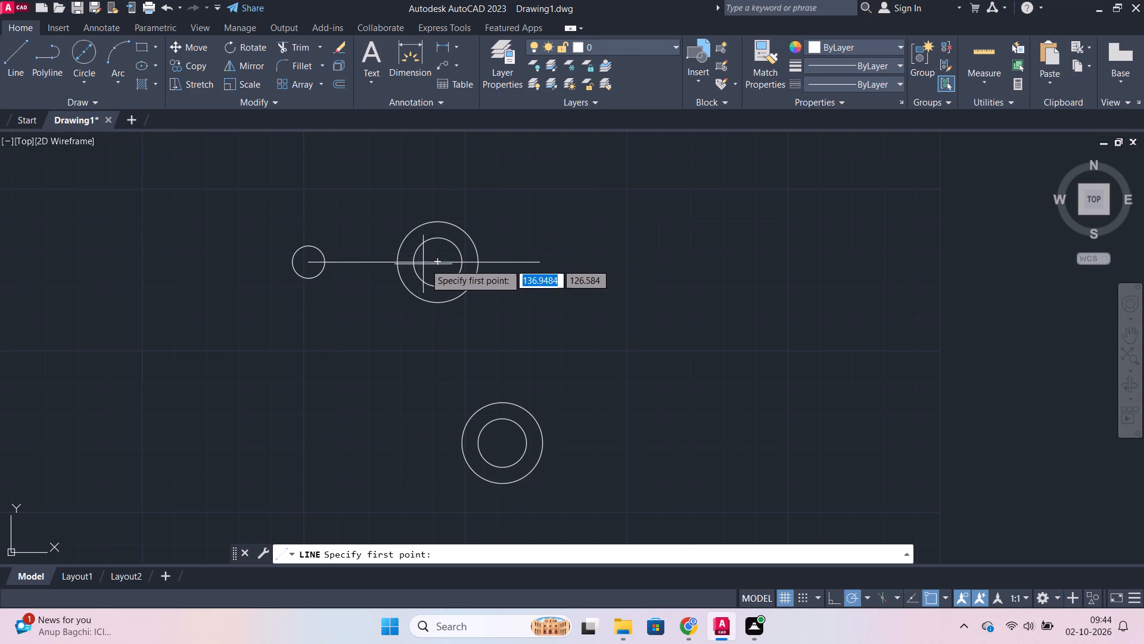
click(438, 262)
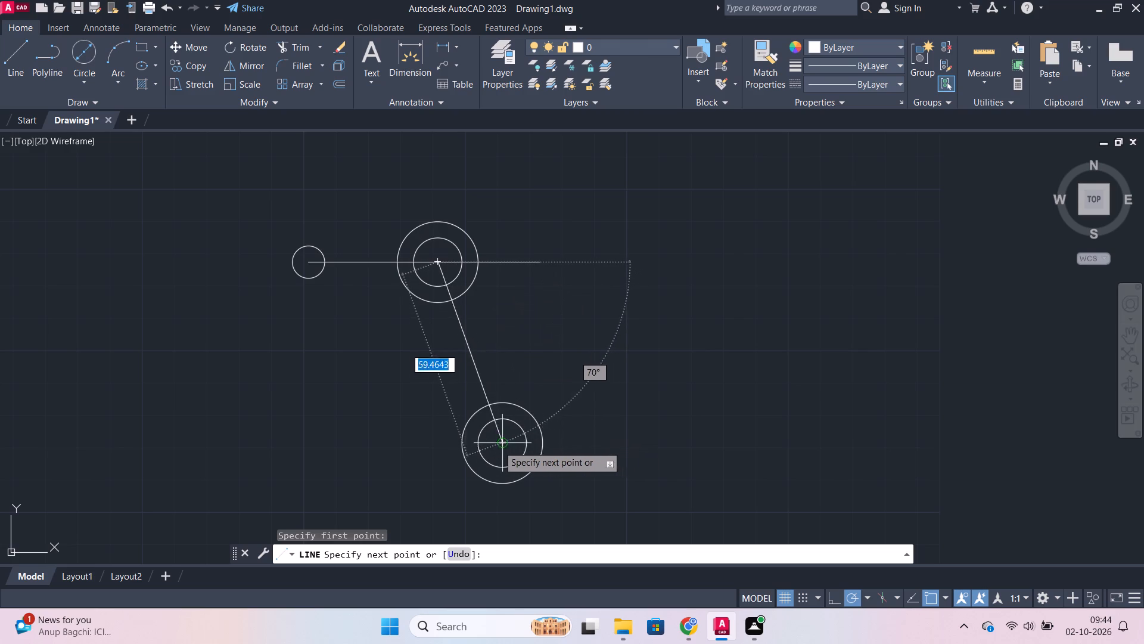
click(505, 444)
key(Escape)
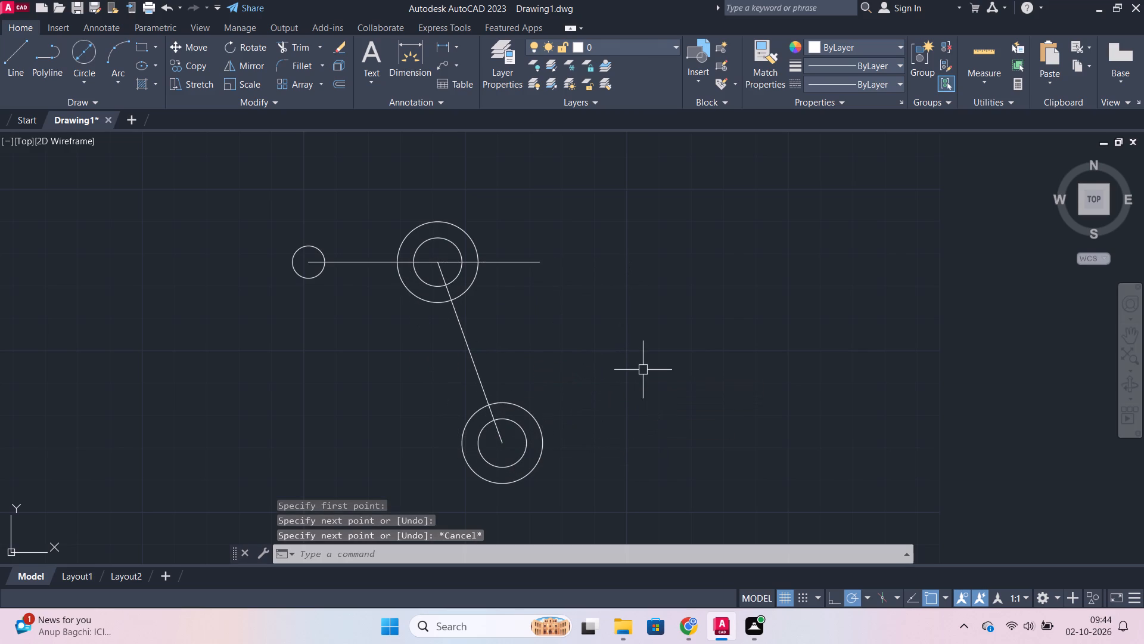
Offset the slanted centre-to-centre line 5 to each side.
key(o)
key(Return)
key(Return)
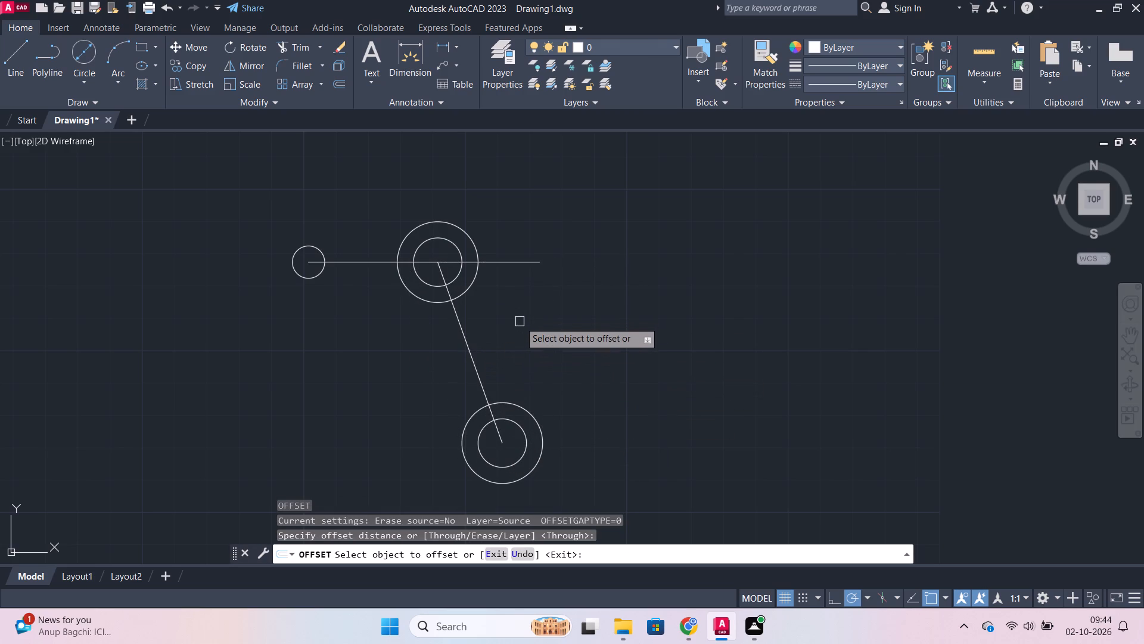
click(470, 343)
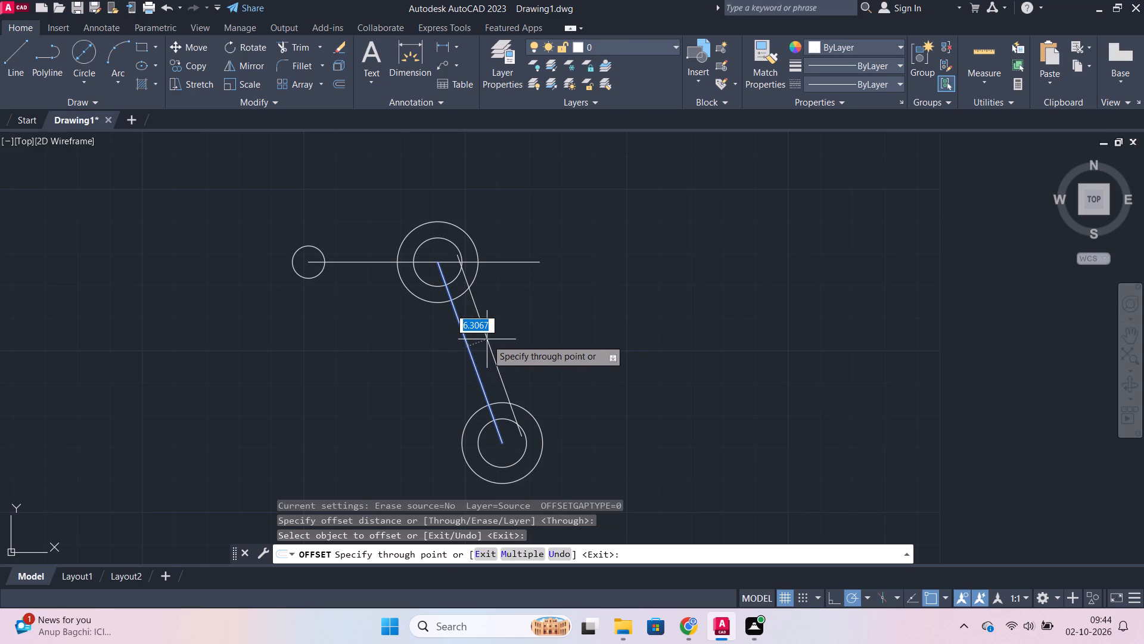
key(5)
key(Return)
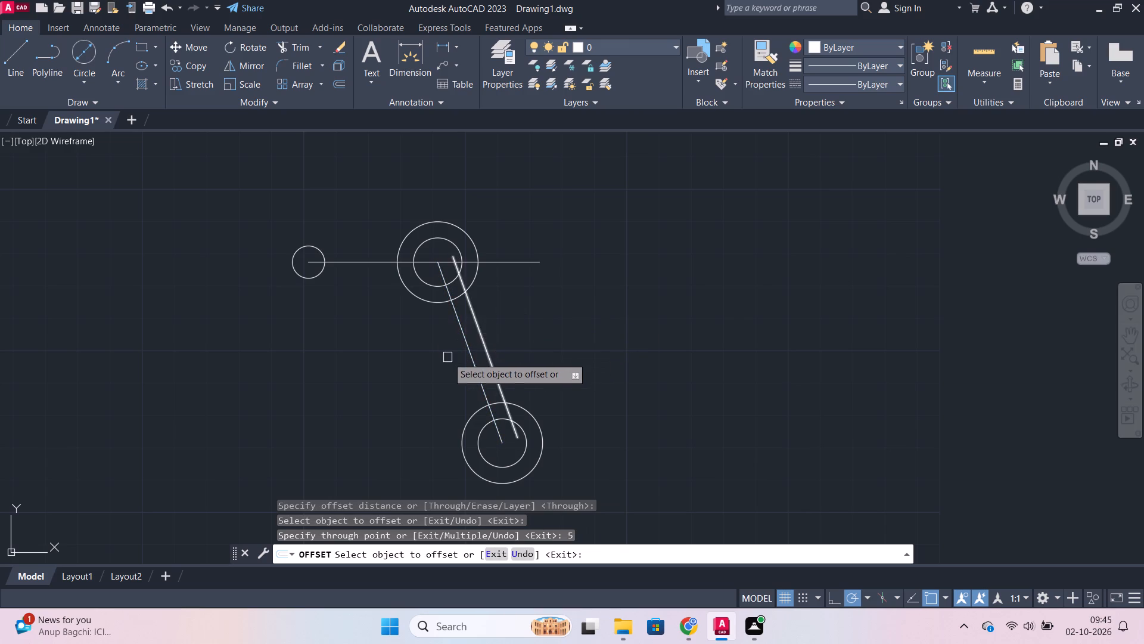
click(465, 341)
key(5)
key(Return)
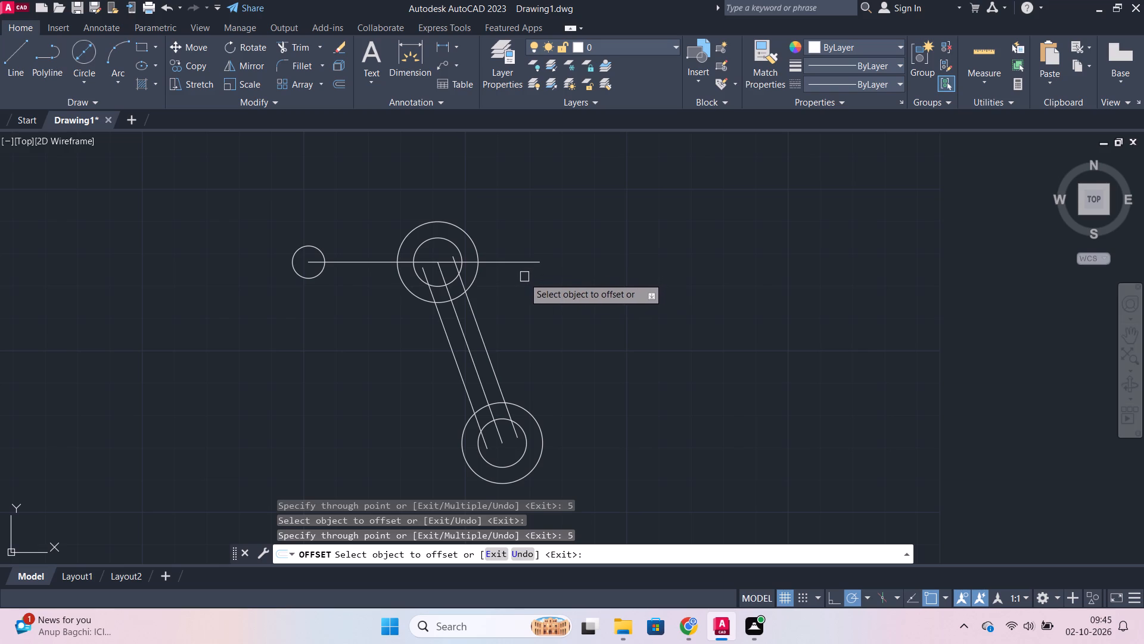
middle_drag(513, 292, 521, 293)
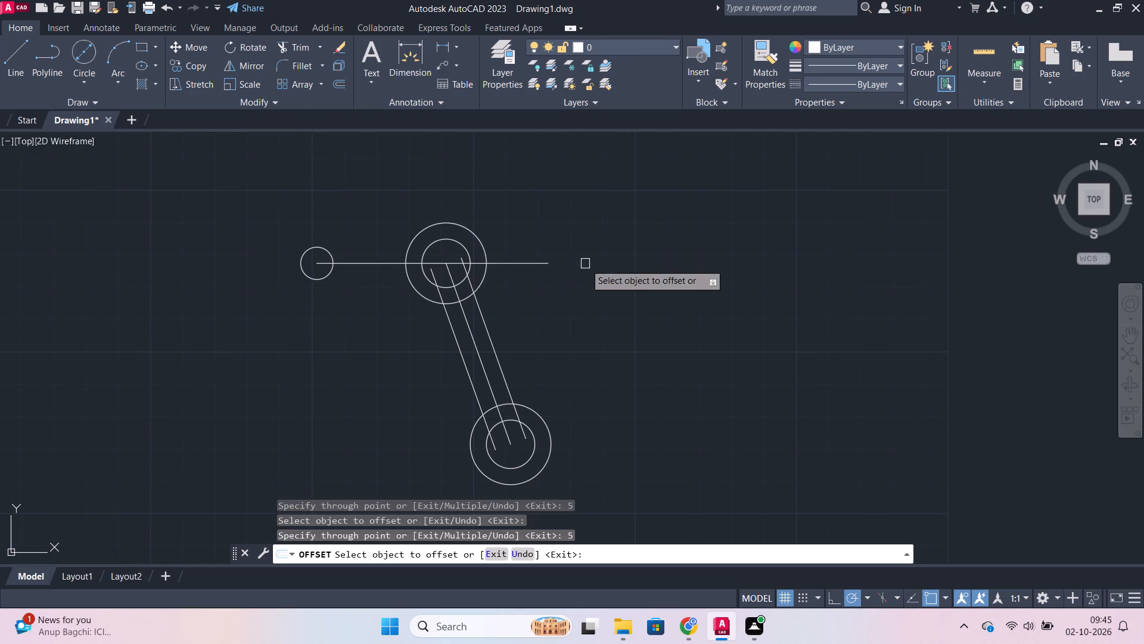
key(Escape)
Trim the upper horizontal line so it only spans between the diameter 10 circle and the radius 12.5 circle.
text(tr)
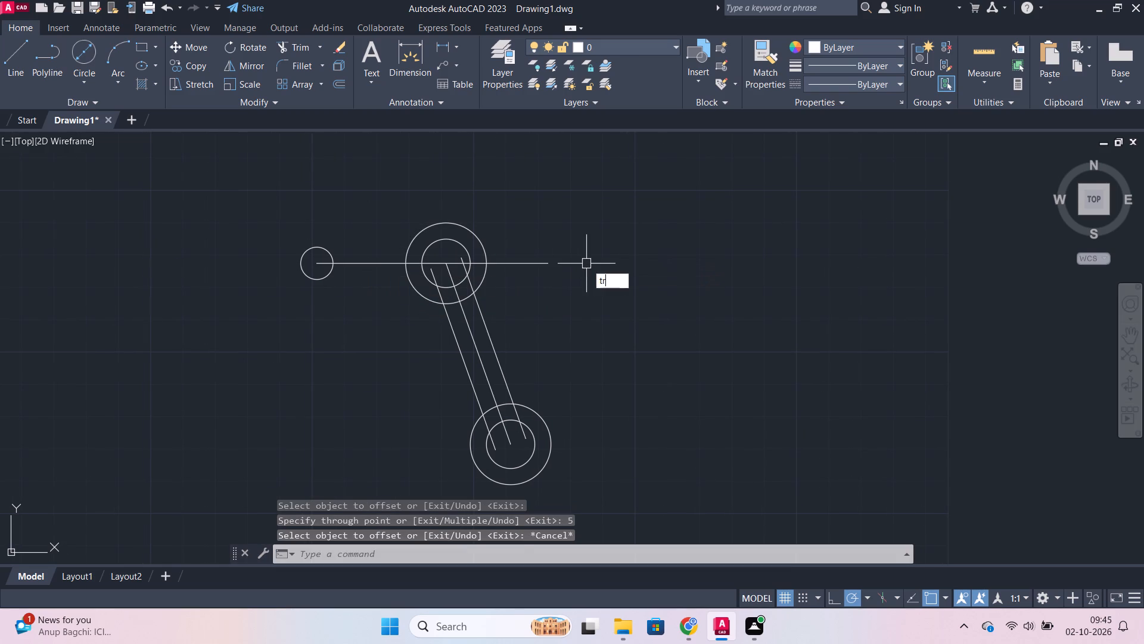
key(Return)
click(524, 265)
scroll(484, 268, up, 2)
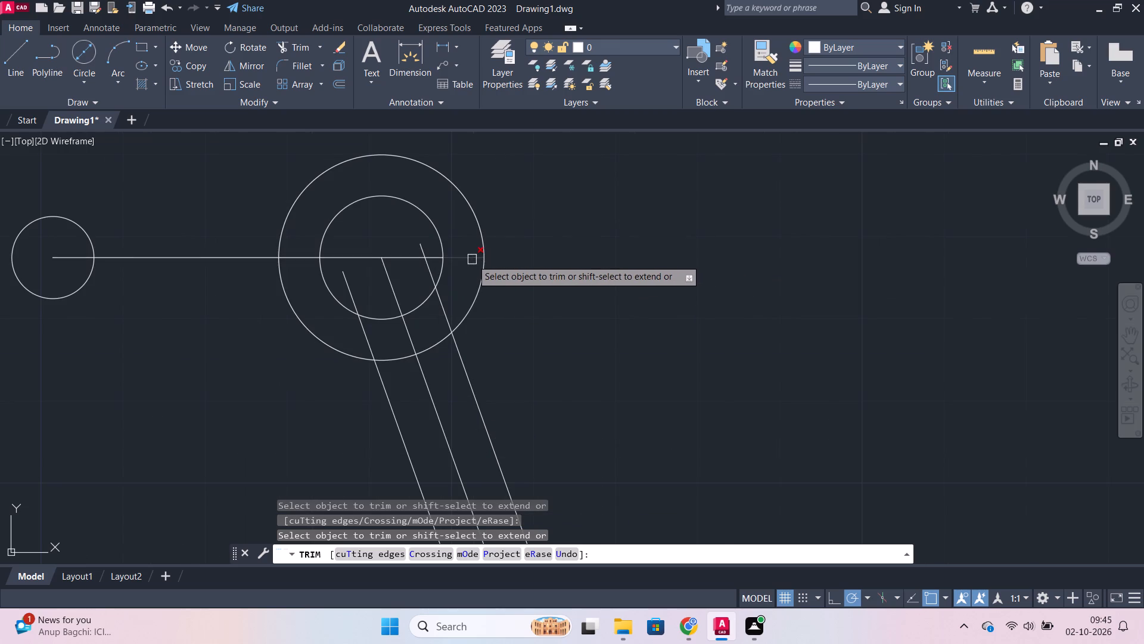
click(472, 259)
click(435, 257)
click(400, 257)
click(358, 259)
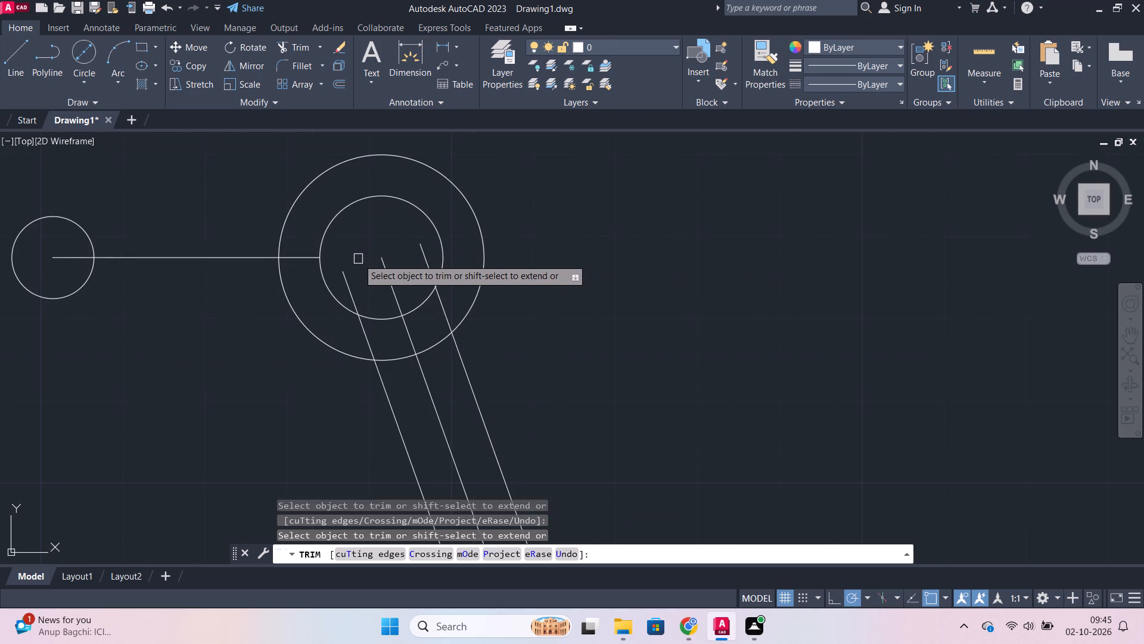
click(300, 256)
scroll(492, 239, down, 2)
middle_drag(519, 238, 554, 264)
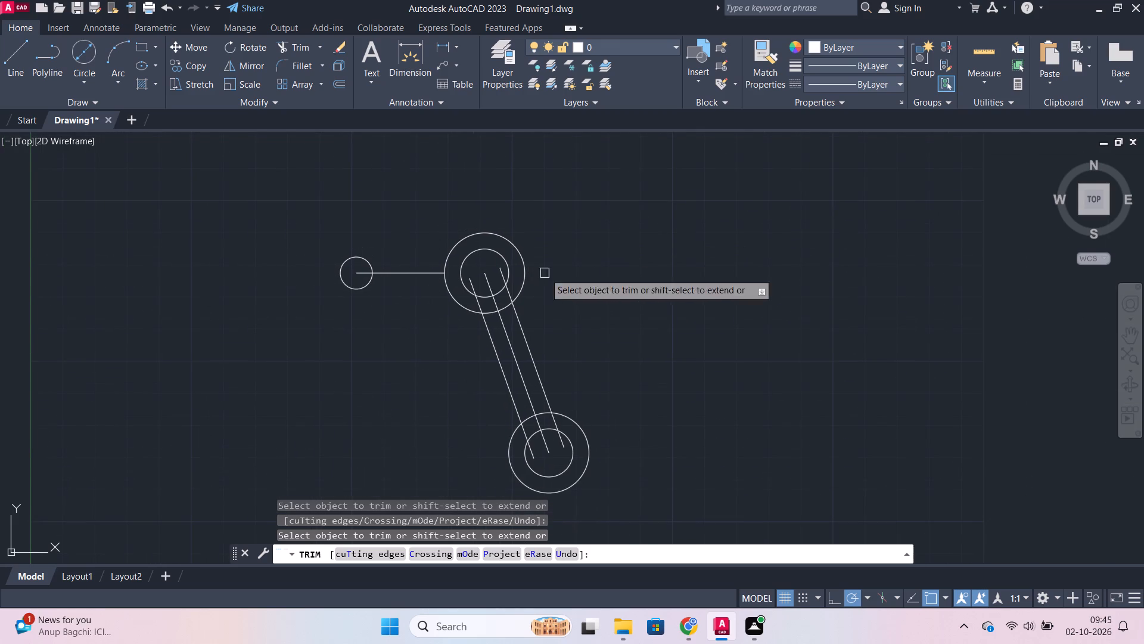
click(357, 271)
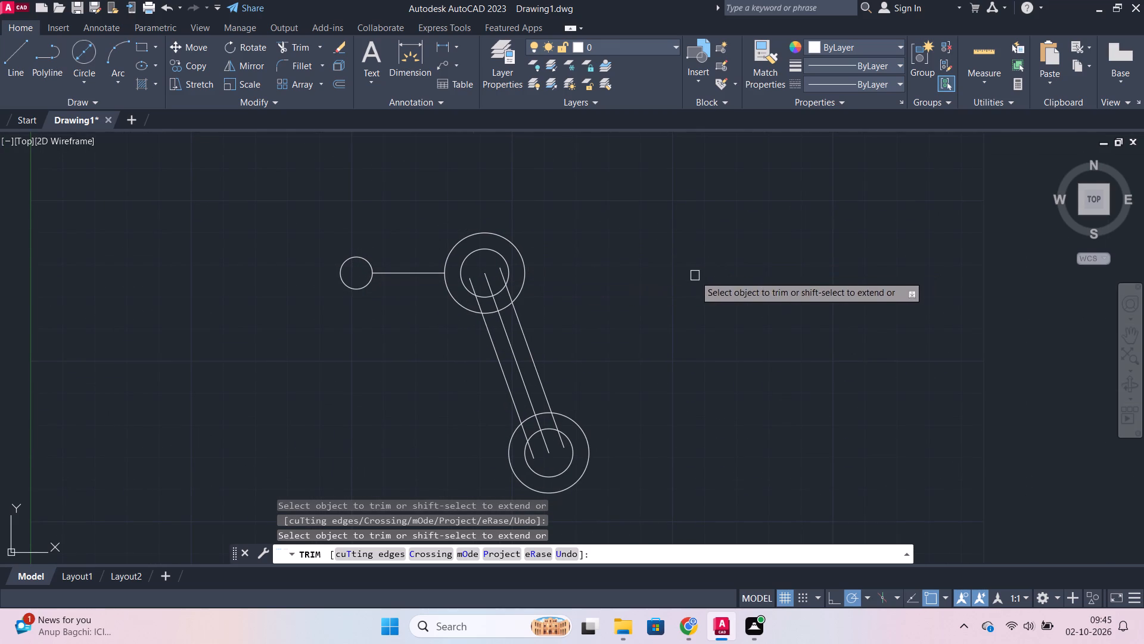
key(Escape)
Offset the trimmed horizontal line 5 above and 5 below.
key(o)
key(Return)
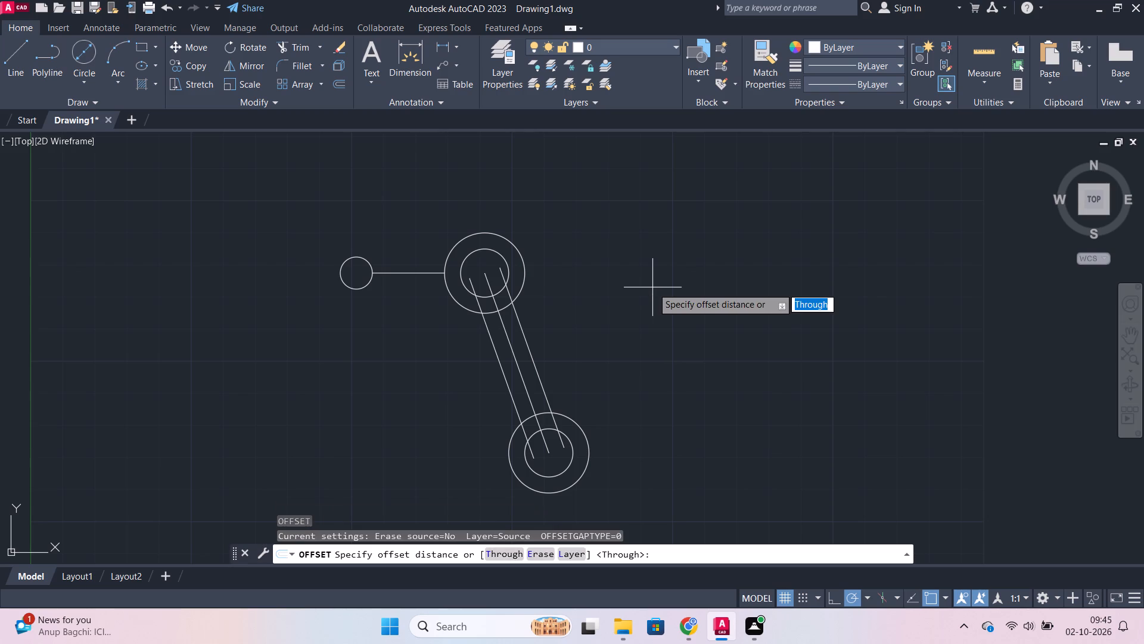
key(Return)
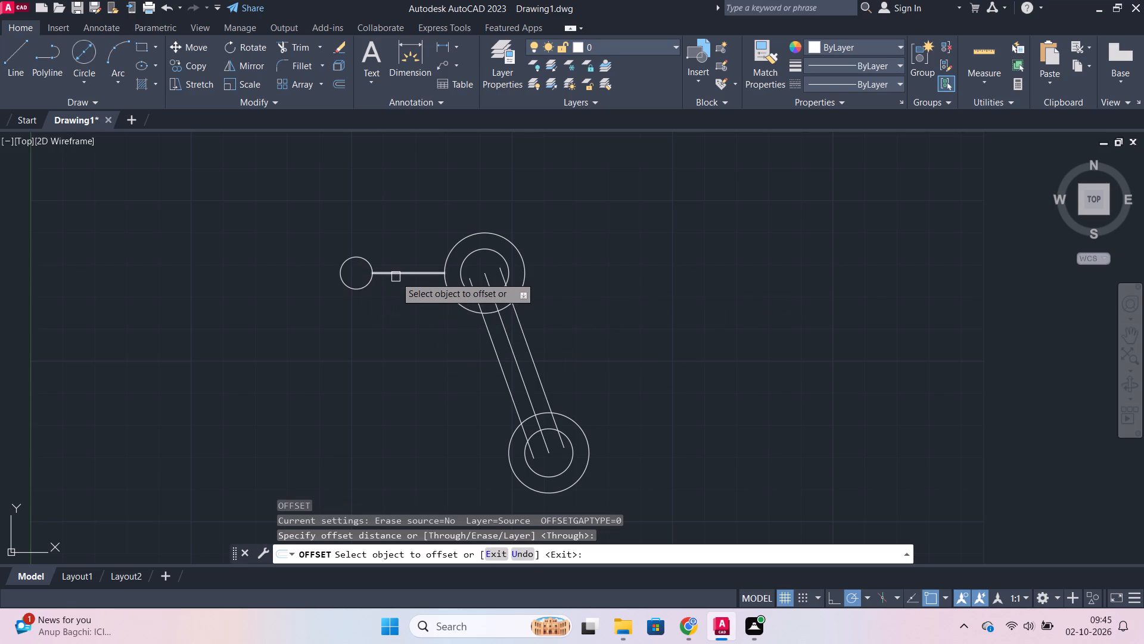
click(396, 277)
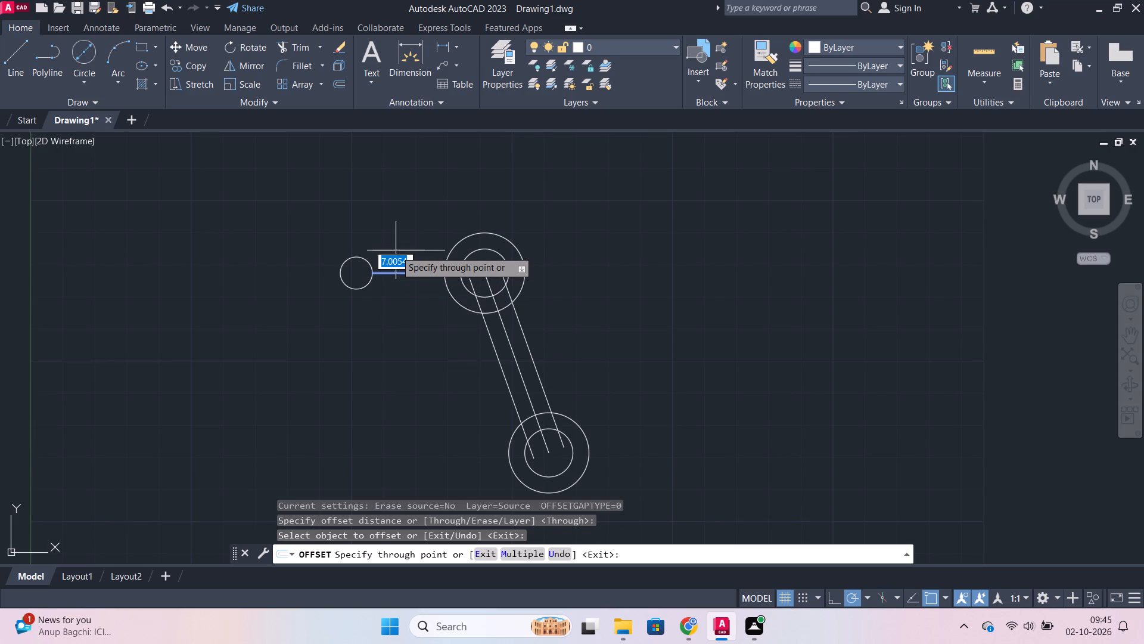
key(5)
key(Return)
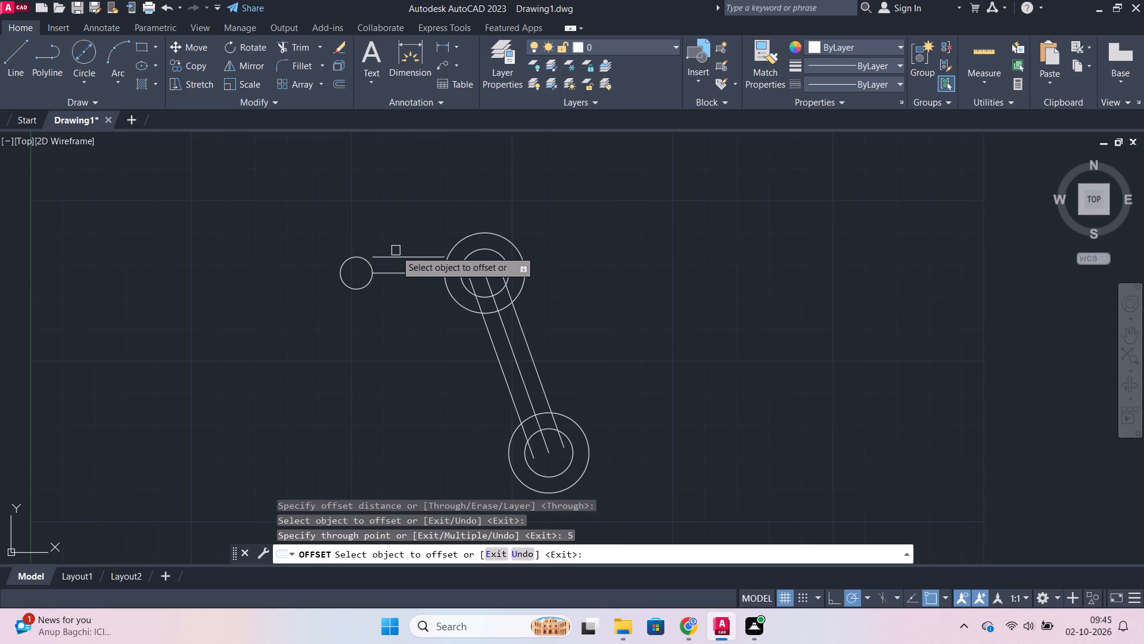
click(397, 270)
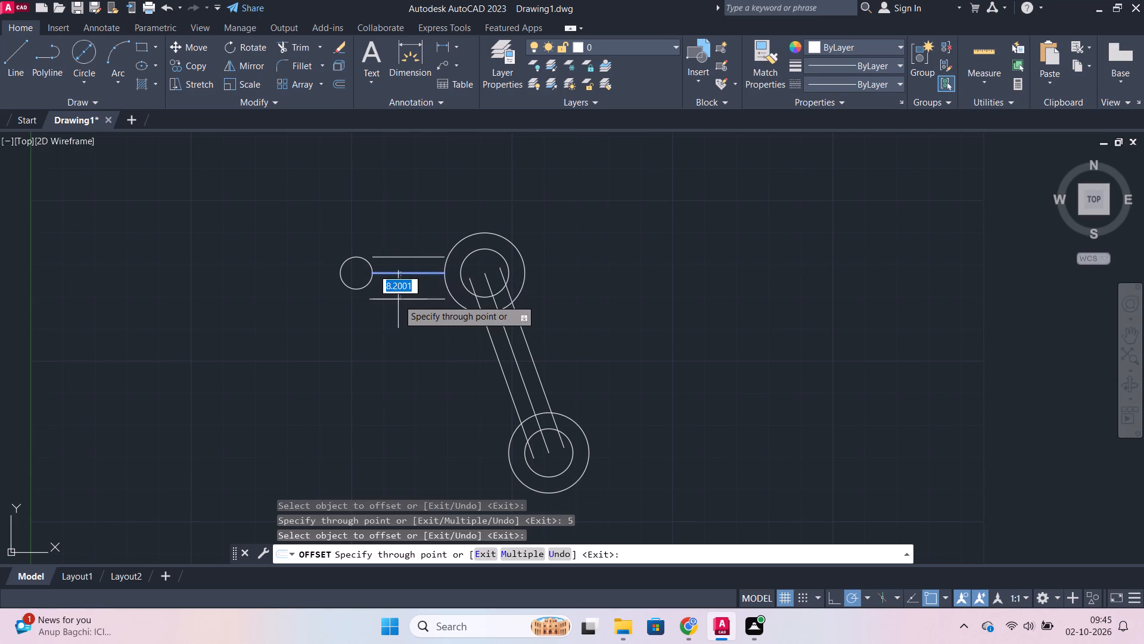
key(5)
key(Return)
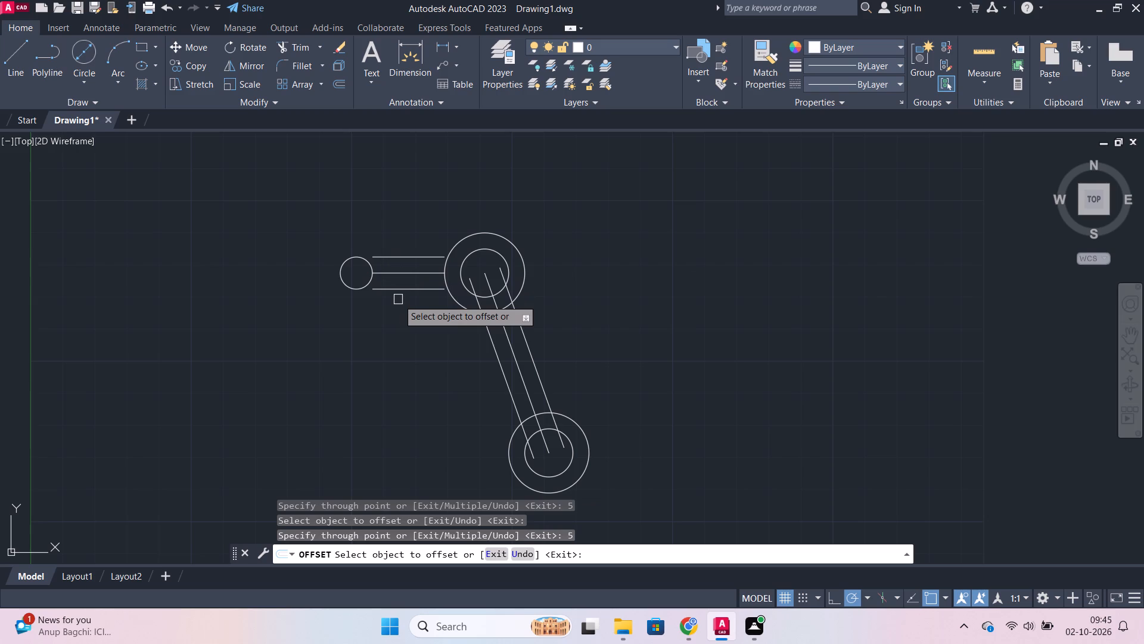
key(Escape)
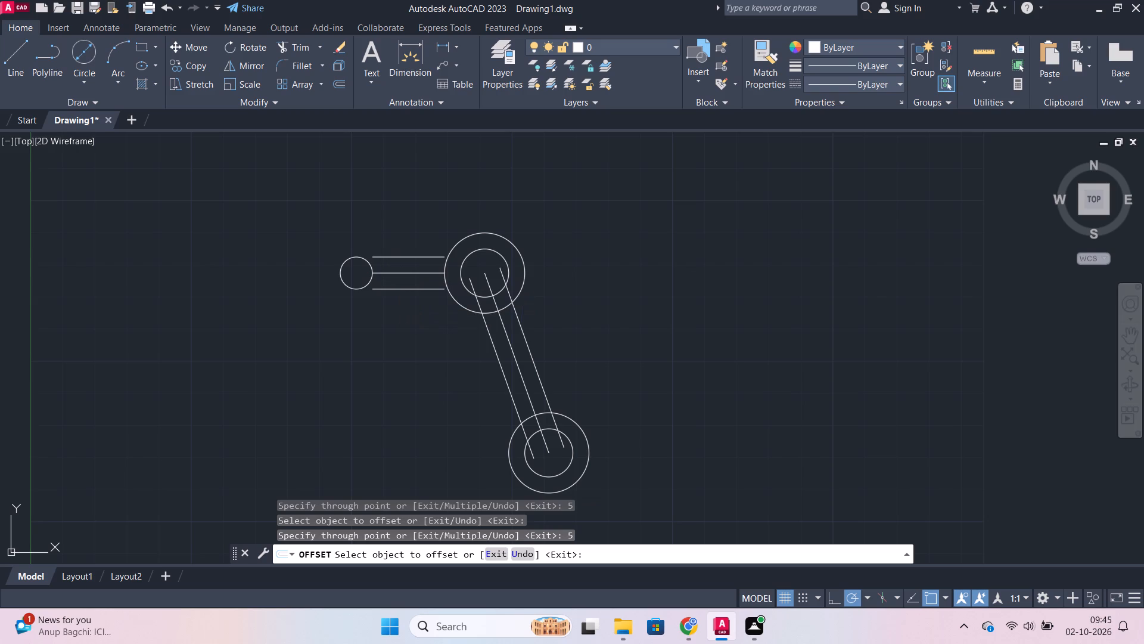
Draw a circle of radius 9 concentric with the diameter 10 circle.
key(c)
key(Return)
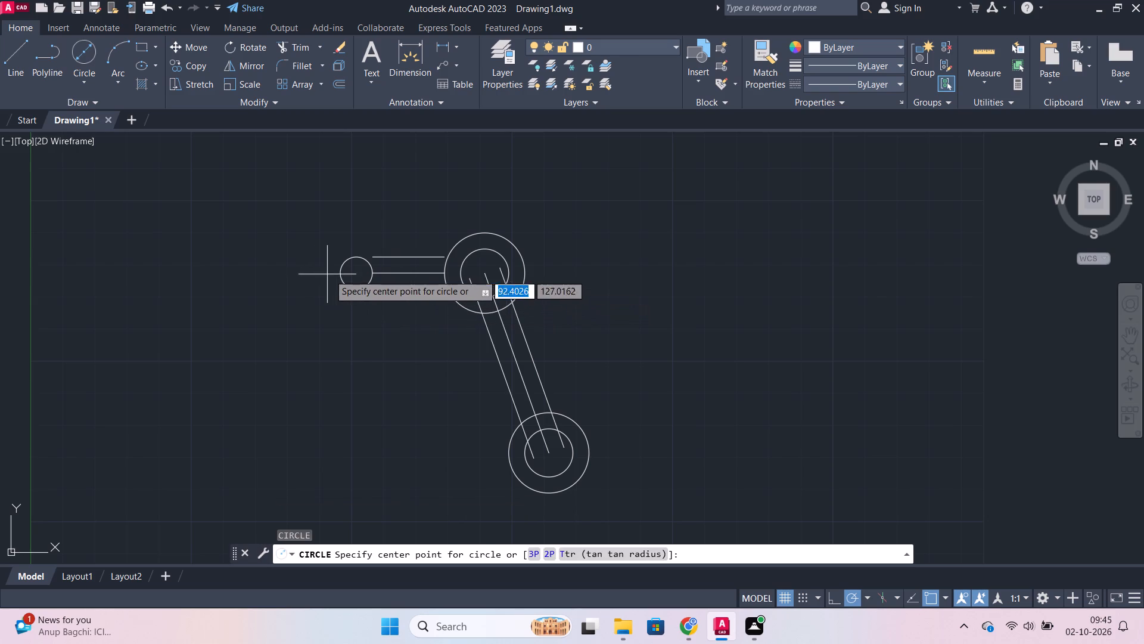
click(356, 273)
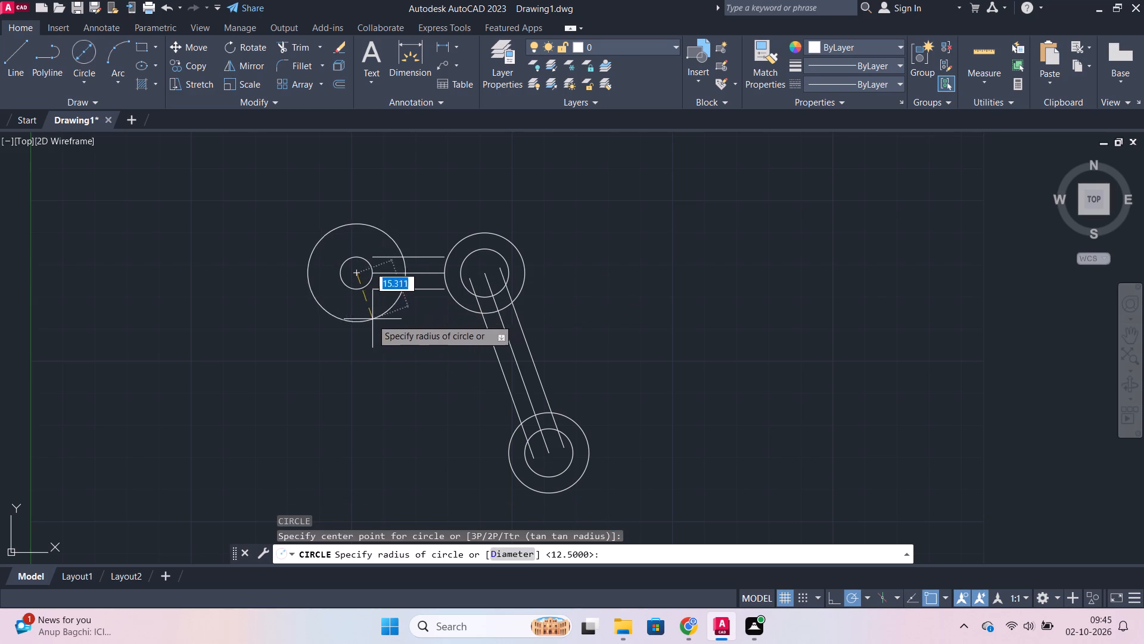
key(9)
key(Return)
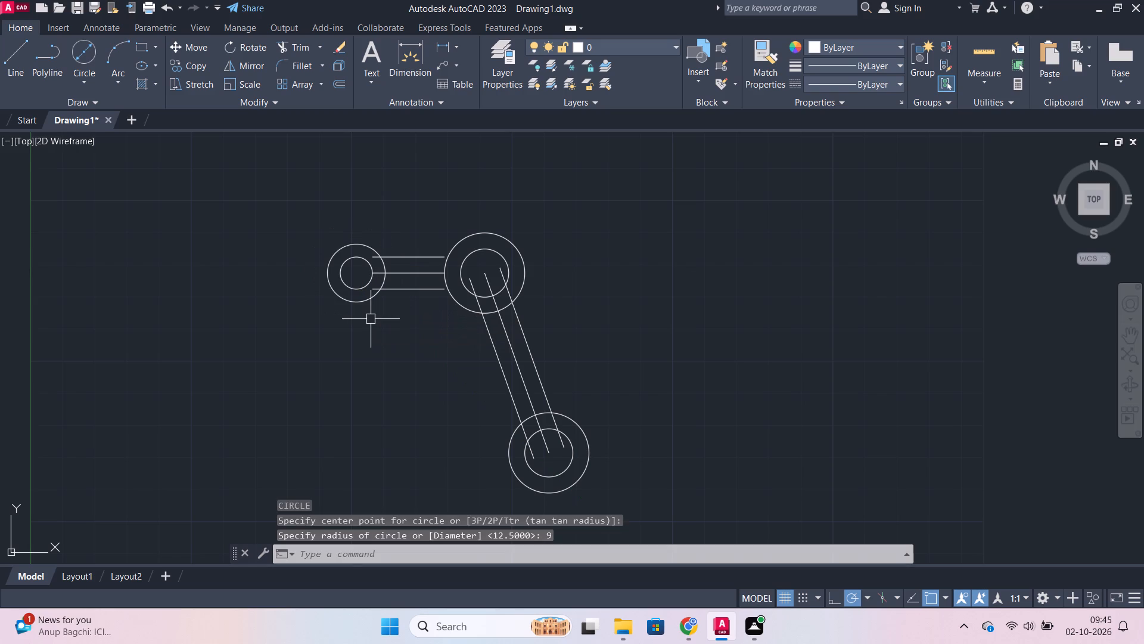
Extend the upper and lower offset horizontal lines to meet the radius 12.5 circle at the elbow.
scroll(407, 259, up, 1)
key(Escape)
text(ex)
key(Return)
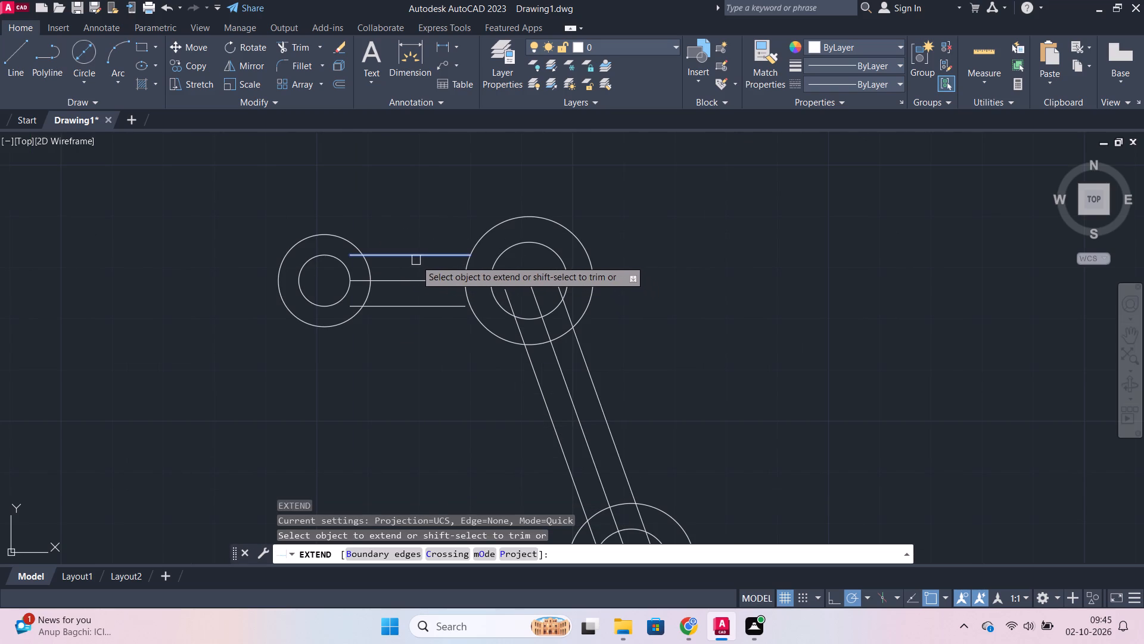
click(416, 260)
click(439, 303)
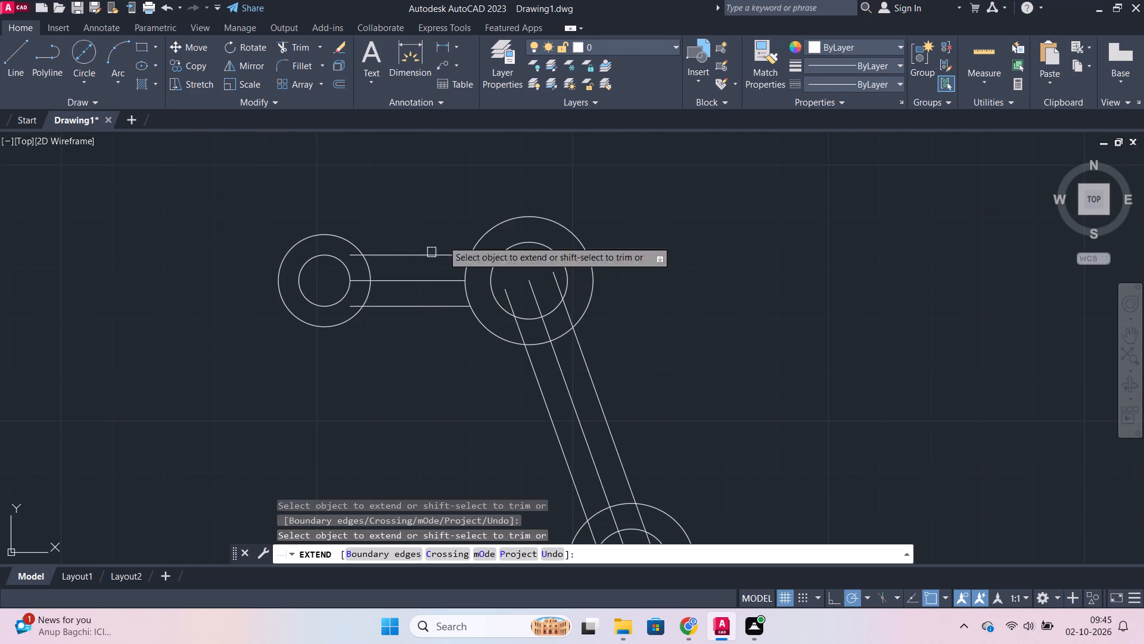
key(Escape)
Trim off the portions of the three horizontal arm lines that lie inside the radius 9 circle.
text(tr)
key(Return)
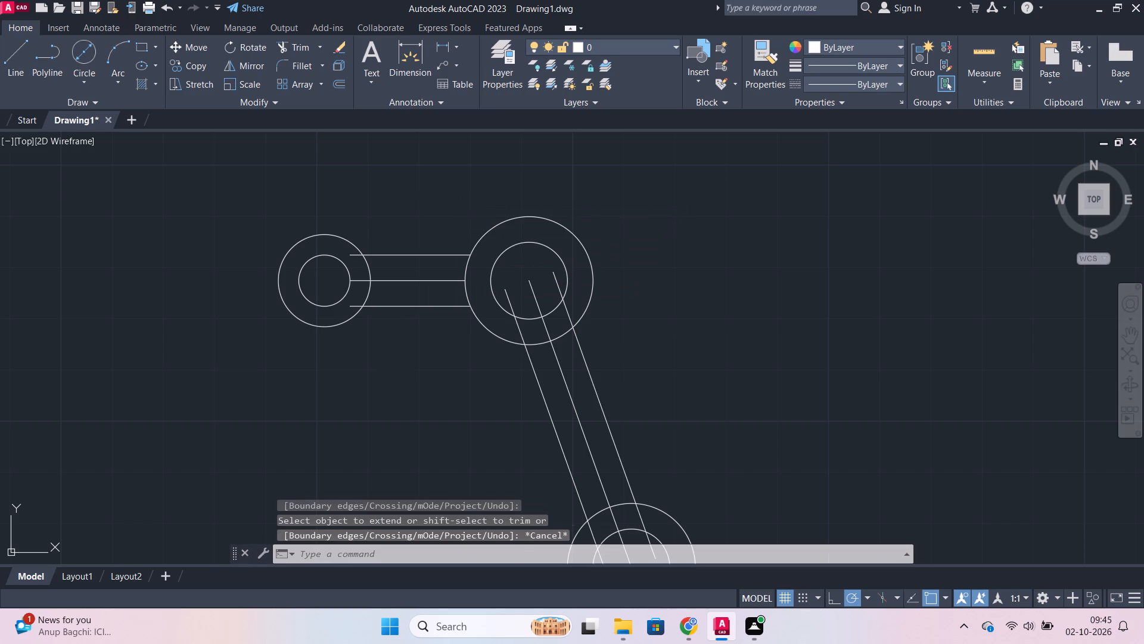
scroll(372, 240, up, 3)
click(293, 301)
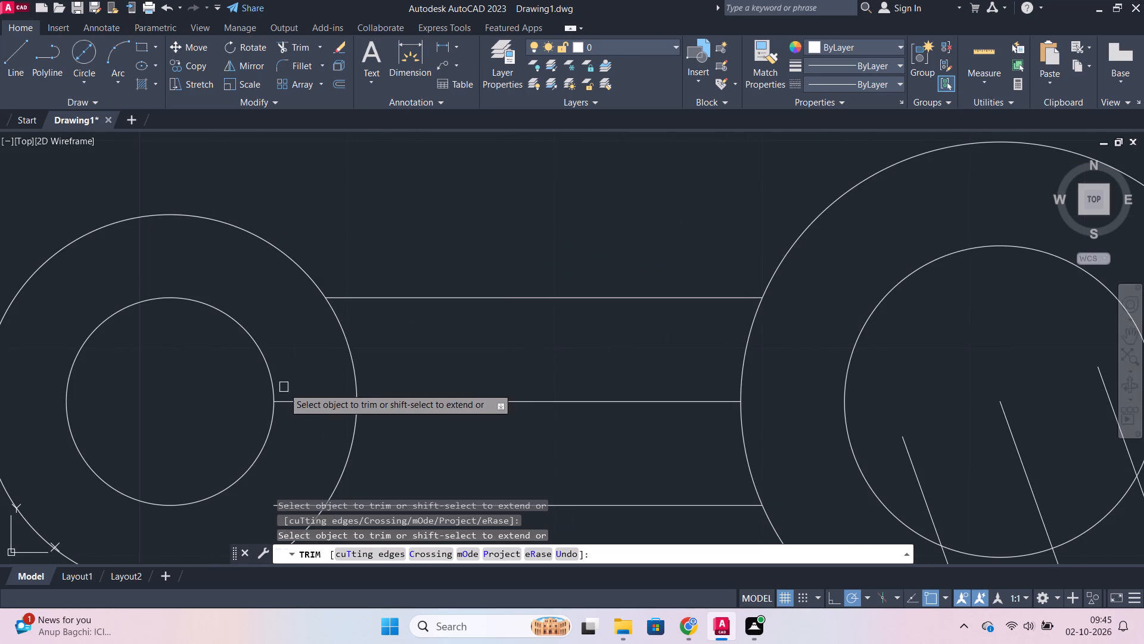
click(306, 402)
scroll(306, 402, down, 2)
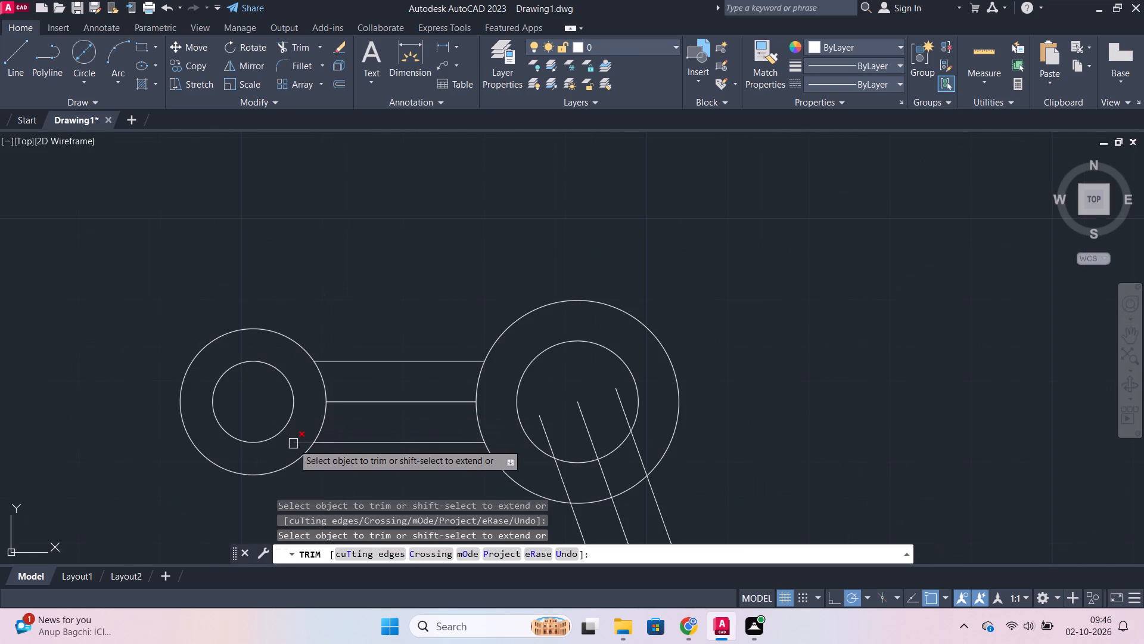
click(293, 444)
middle_drag(374, 304, 383, 282)
scroll(383, 282, down, 1)
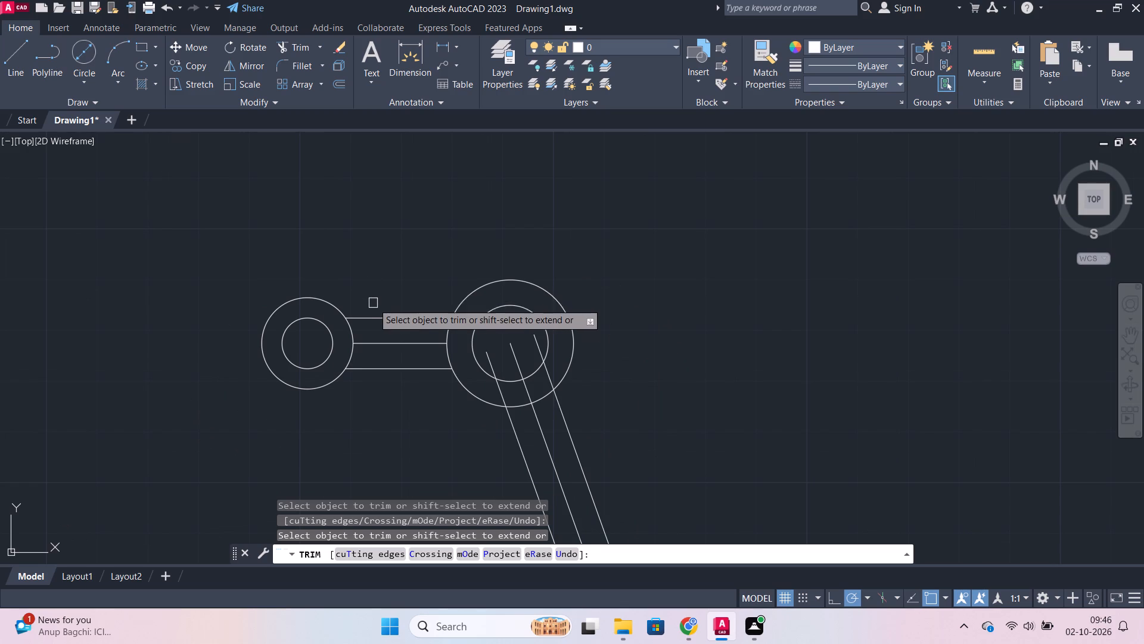
key(Escape)
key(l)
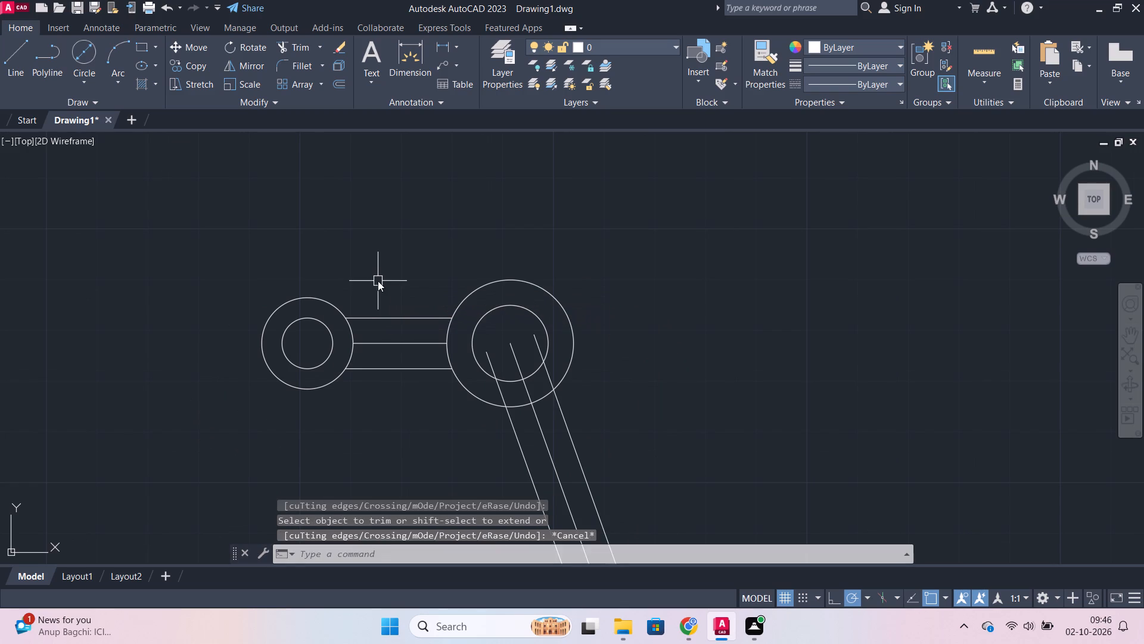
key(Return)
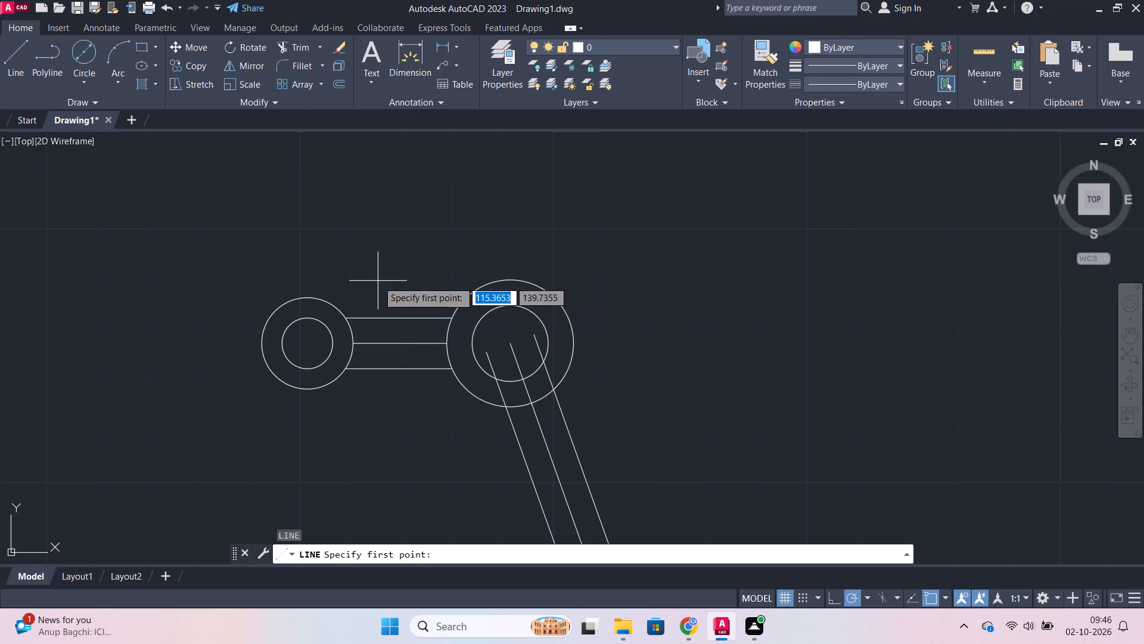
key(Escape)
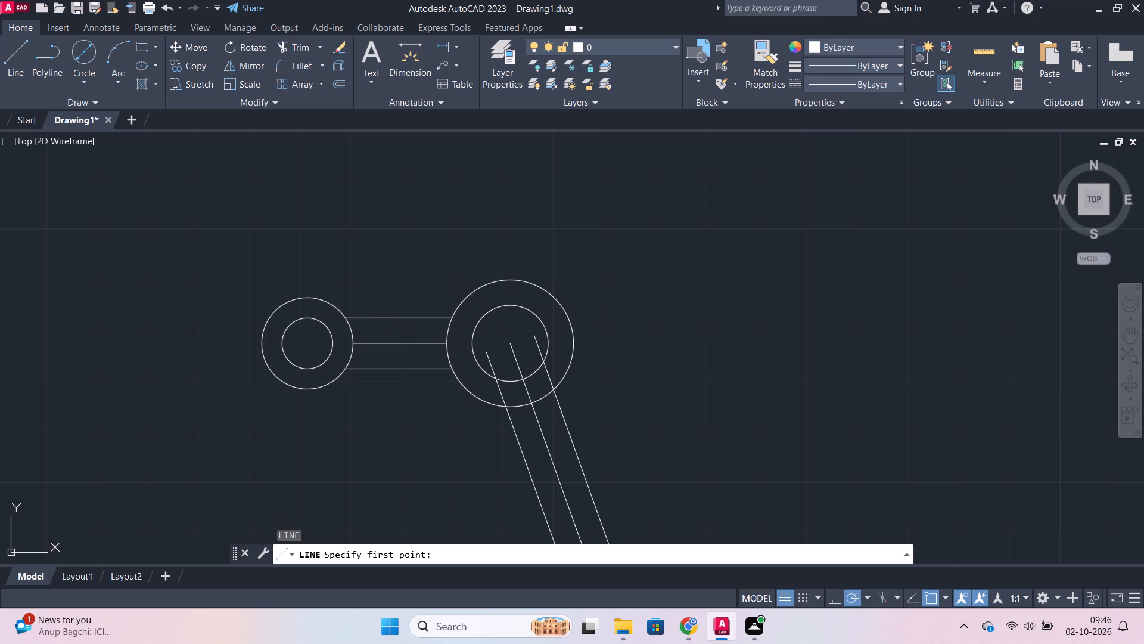
Draw a circle of radius 18 concentric with the diameter 10 circle.
key(c)
key(Return)
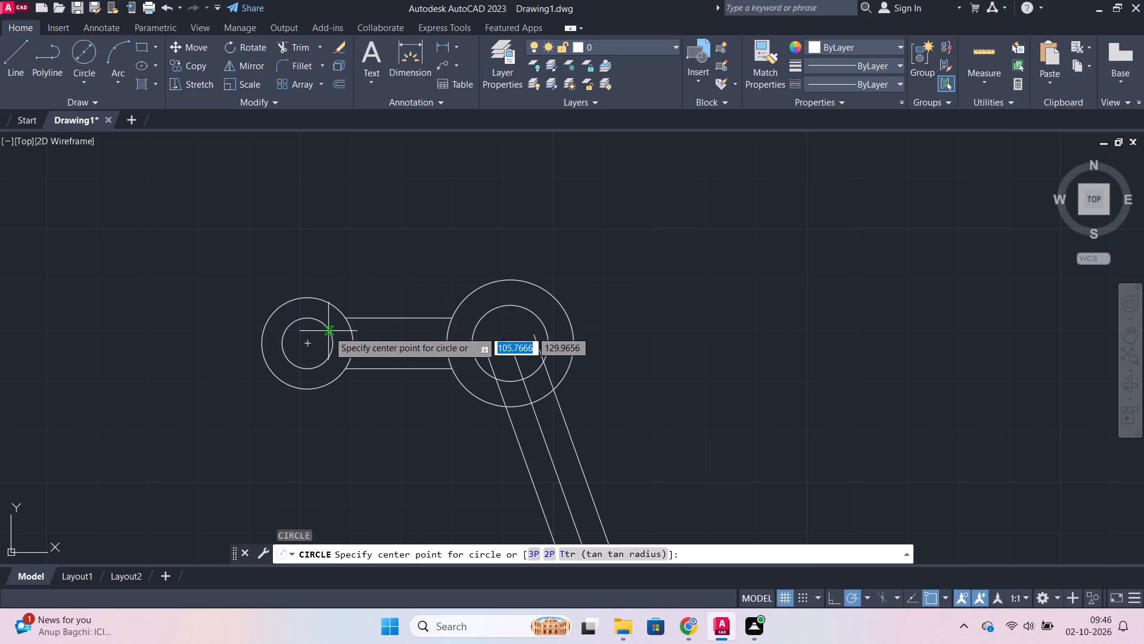
click(307, 346)
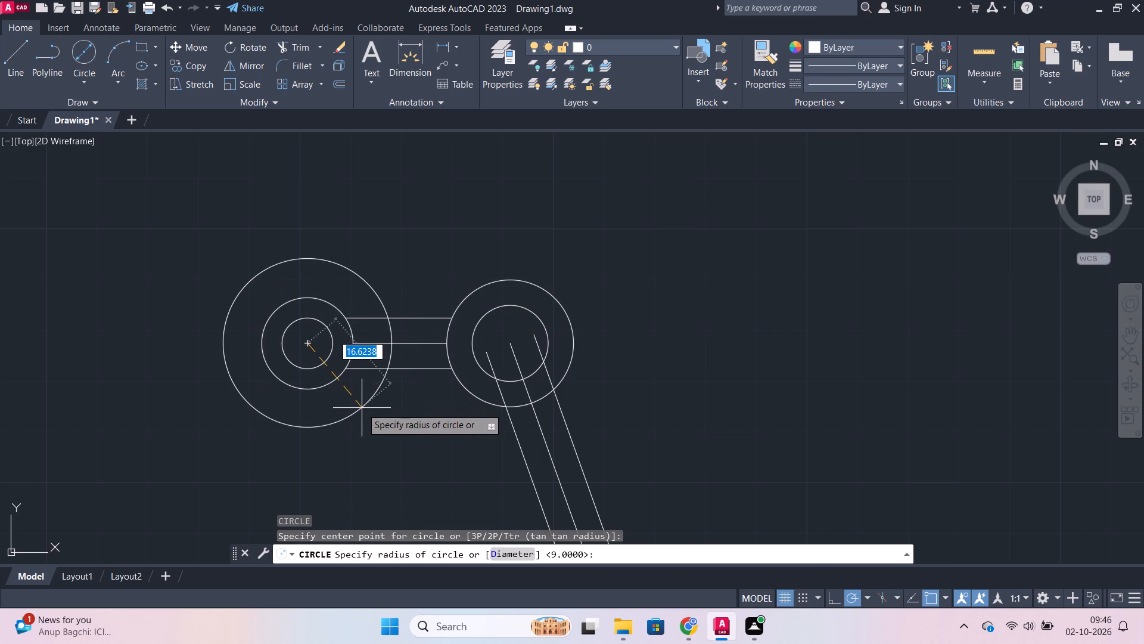
text(18)
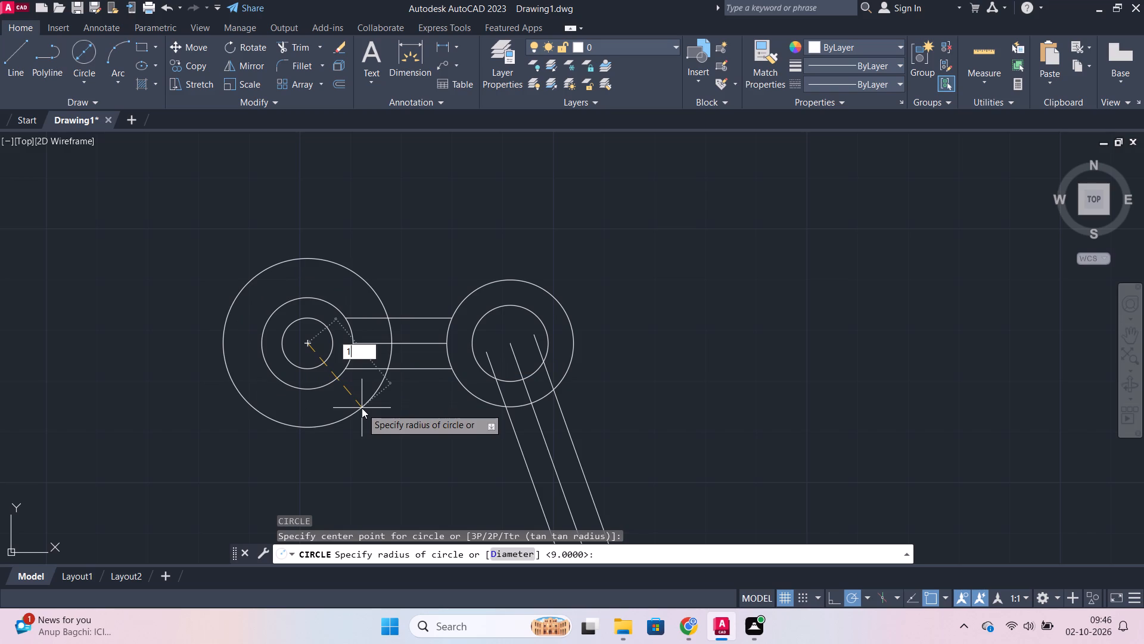
key(Return)
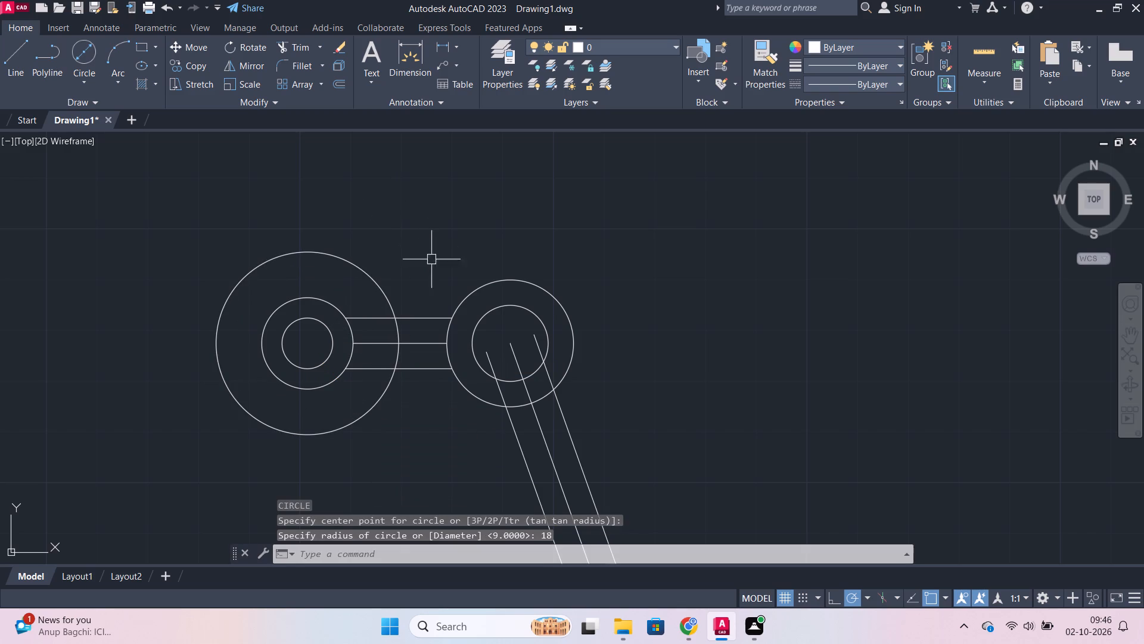
key(Escape)
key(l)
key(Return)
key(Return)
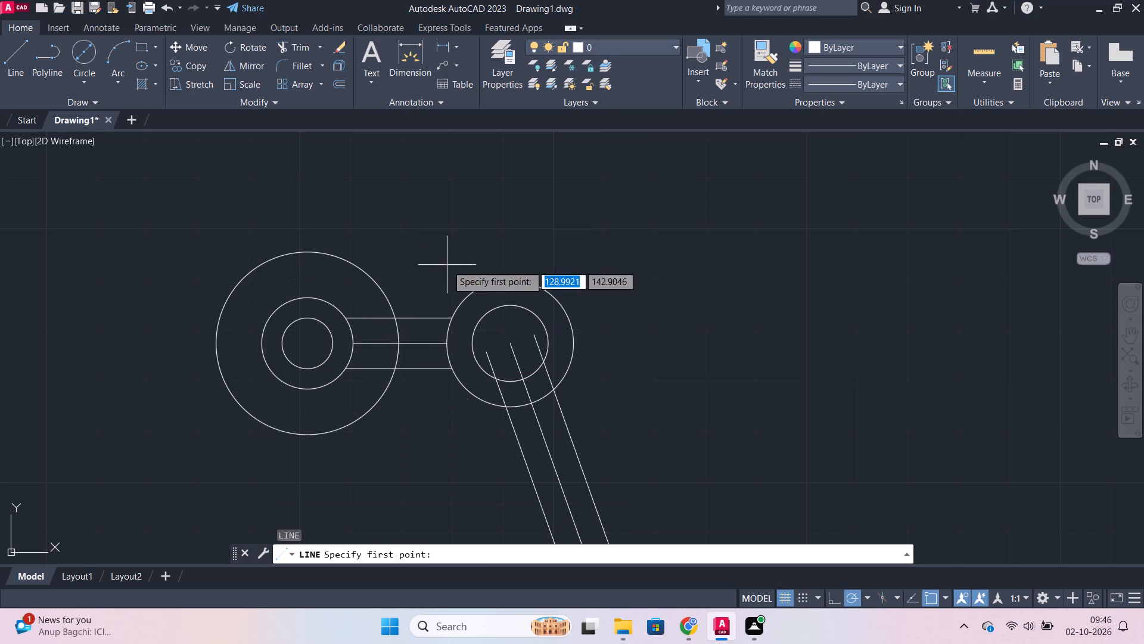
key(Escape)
Draw horizontal lines leftward from the top and bottom quadrants of the radius 9 circle past the radius 18 circle, the upper about 24 long.
key(l)
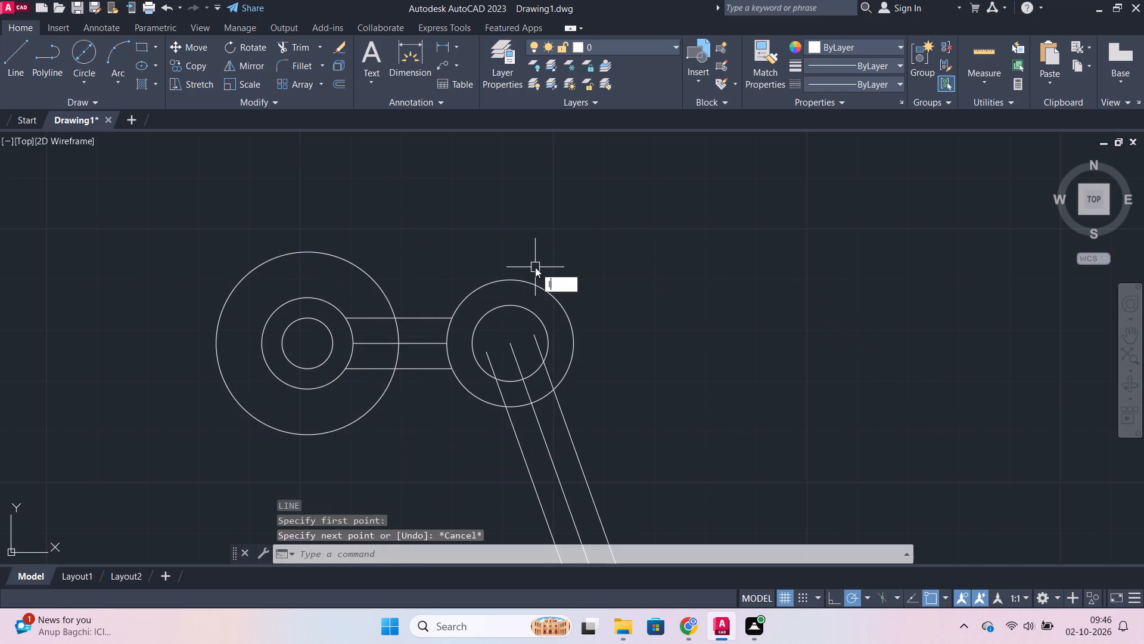
key(Return)
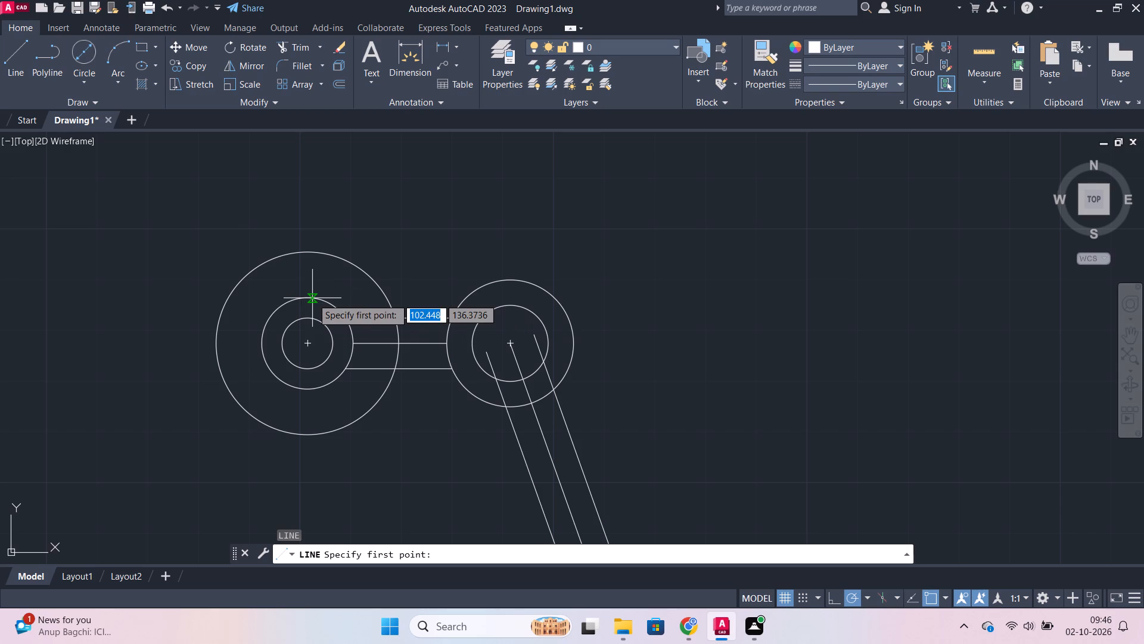
click(308, 299)
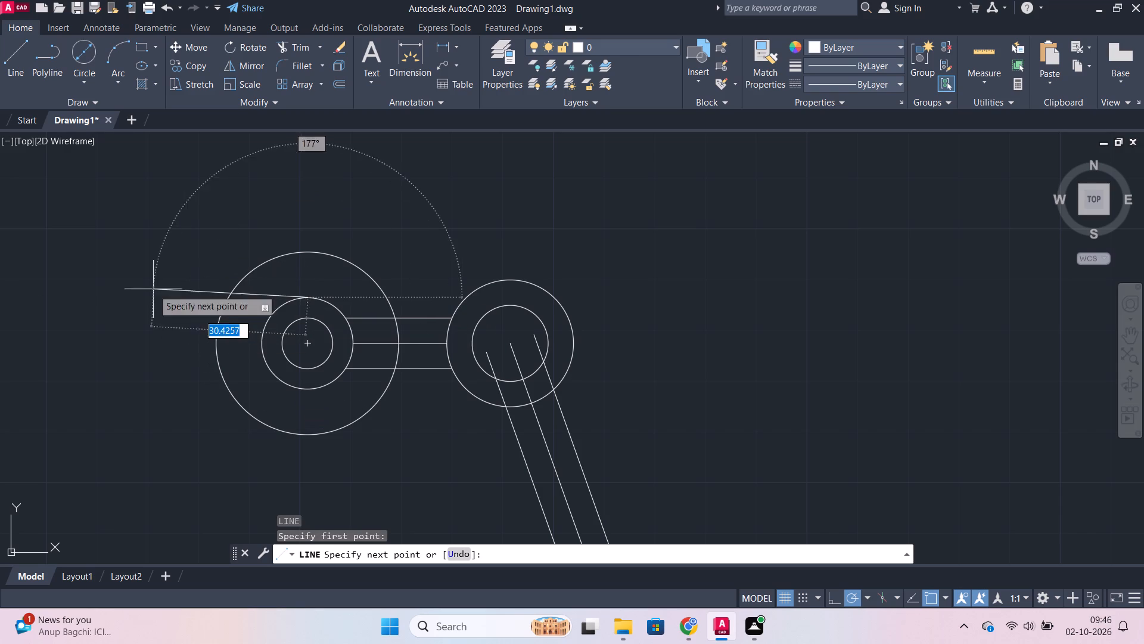
click(185, 298)
key(Escape)
key(space)
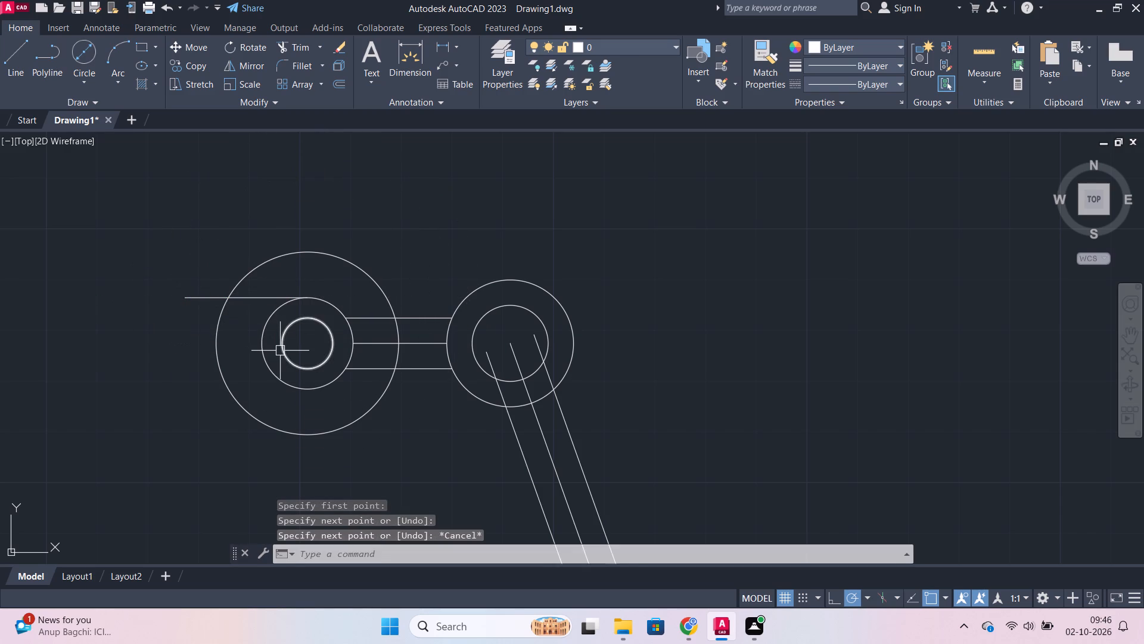
click(306, 391)
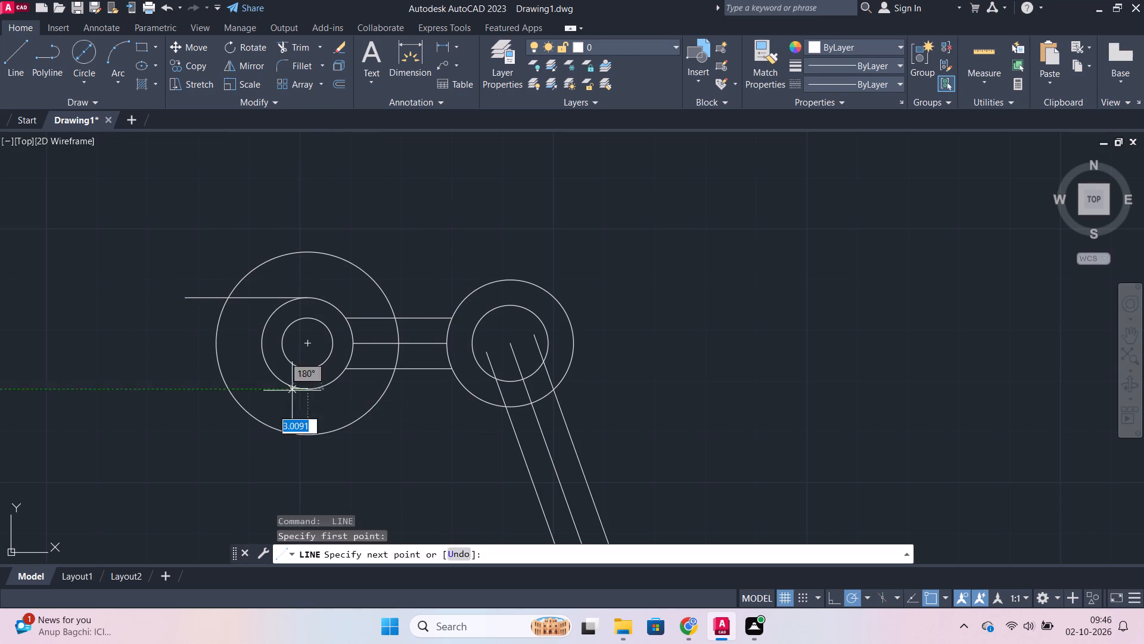
click(198, 392)
key(Escape)
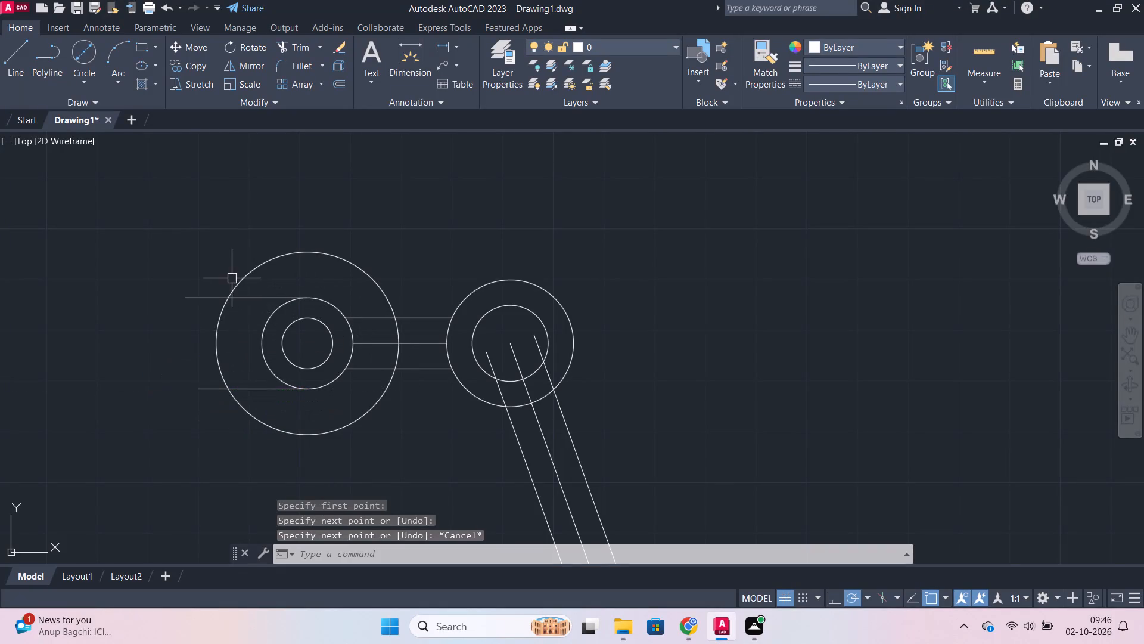
Trim the radius 18 arc between the two lines, their outer overhangs and the left half of the radius 9 circle to form an open jaw.
text(tr)
key(Return)
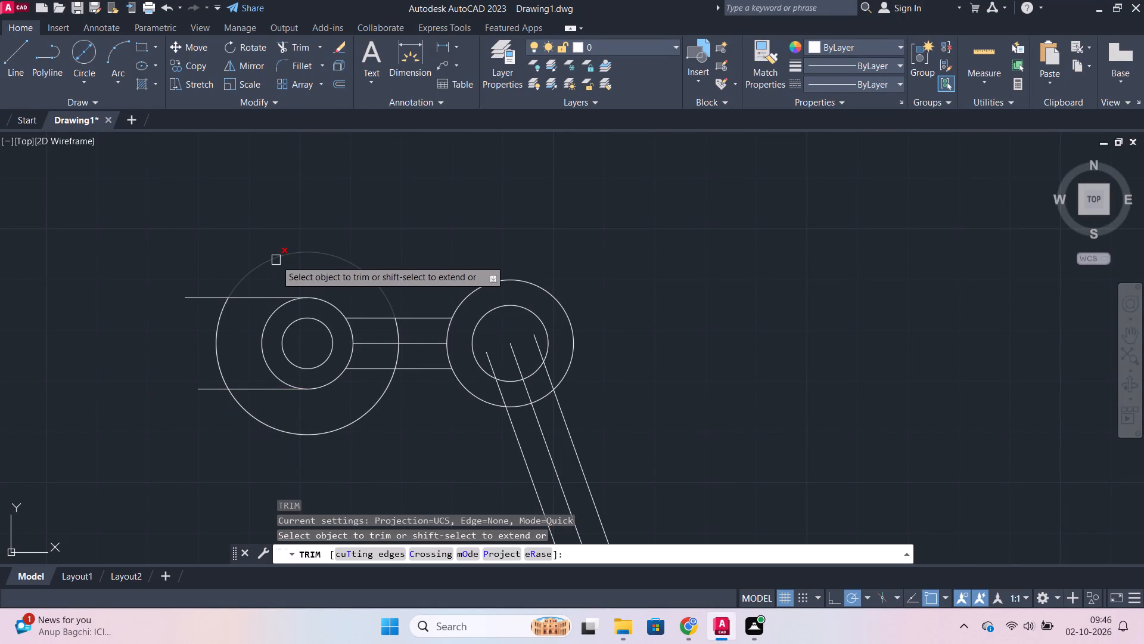
click(222, 323)
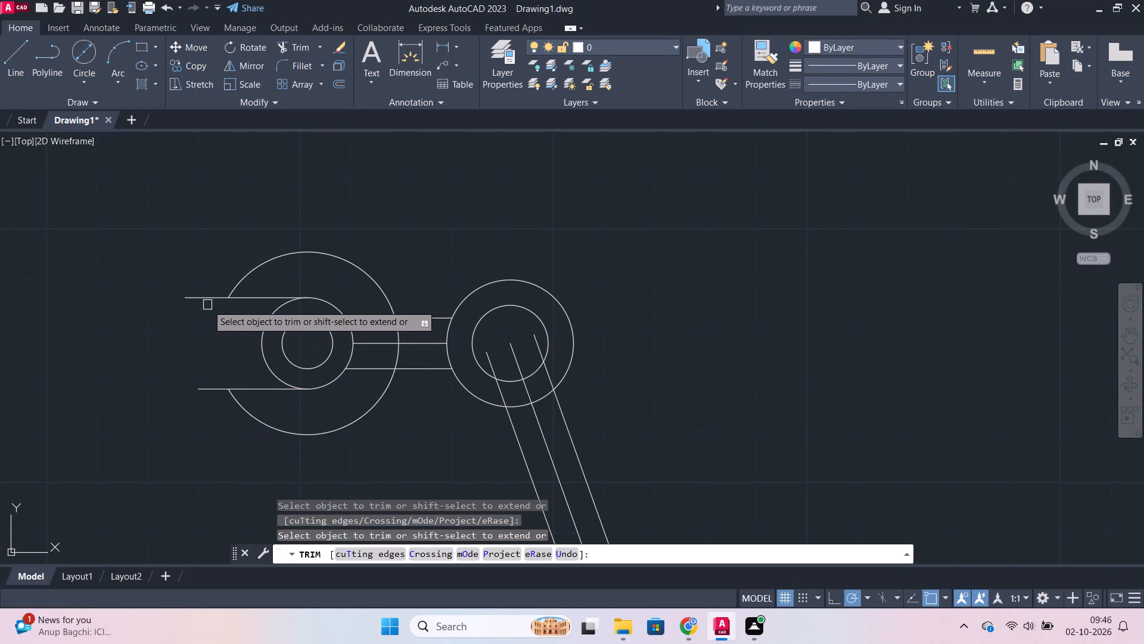
click(207, 300)
click(213, 393)
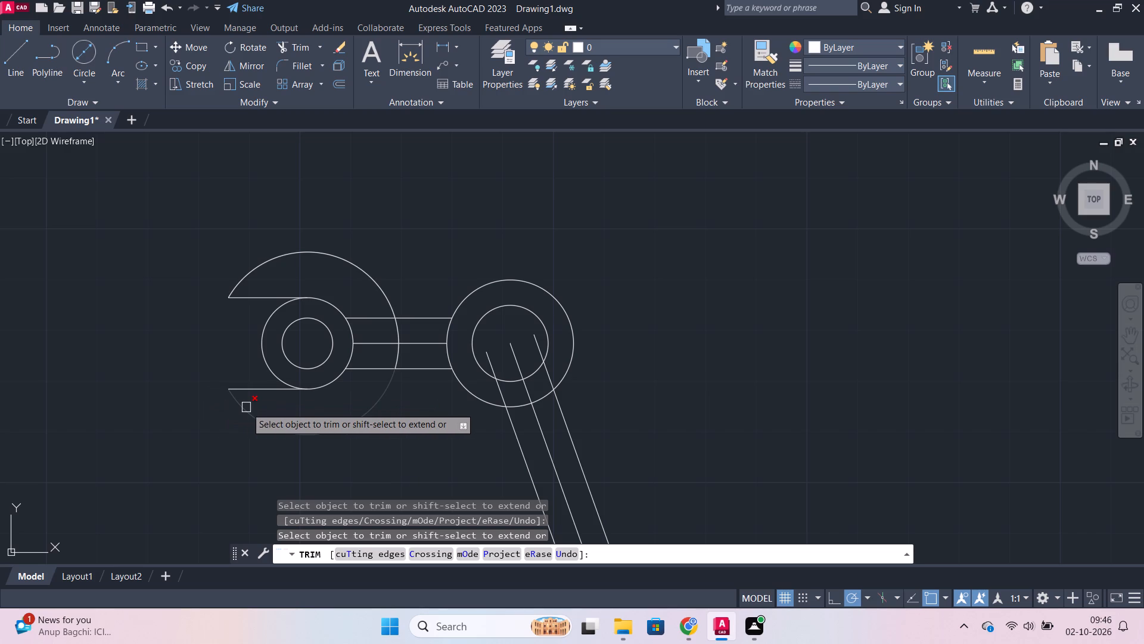
click(272, 376)
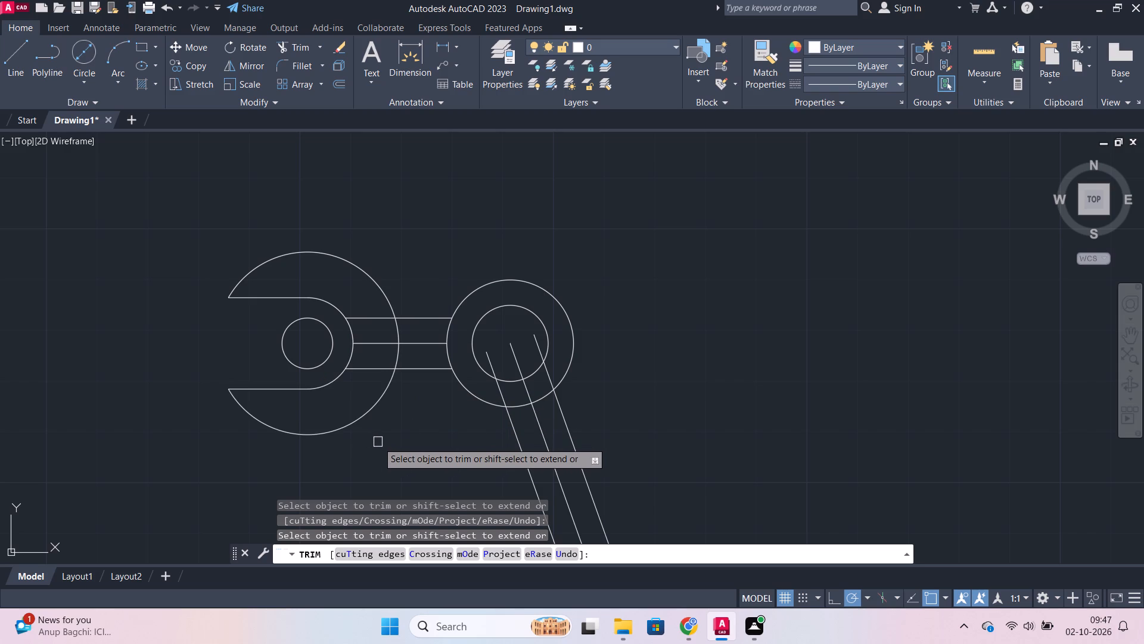
scroll(458, 252, down, 1)
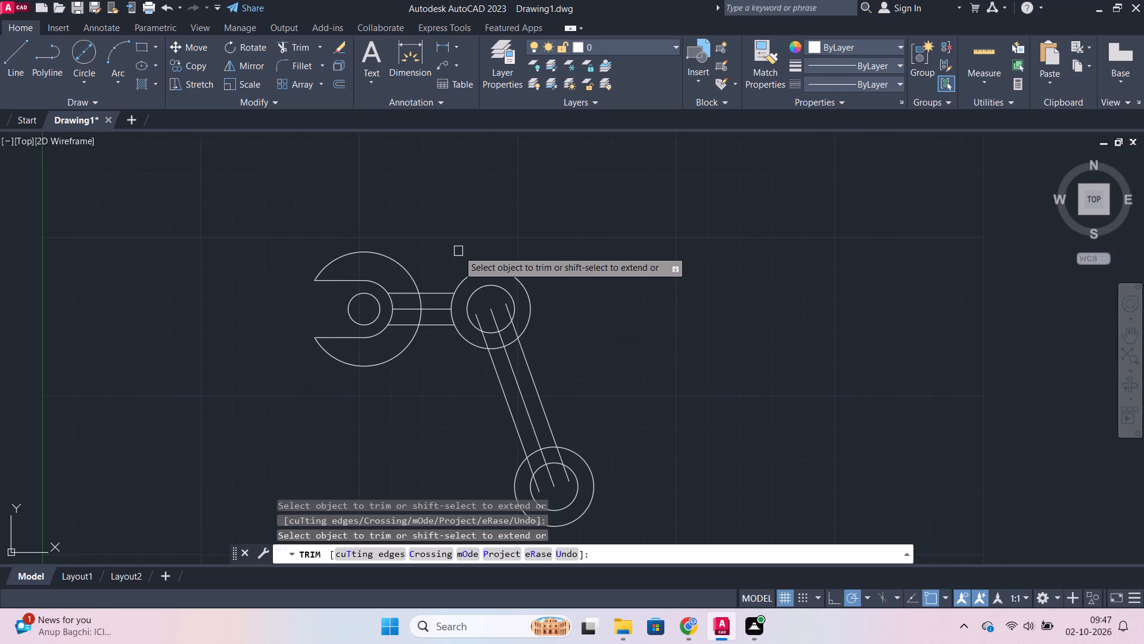
middle_drag(470, 244, 439, 263)
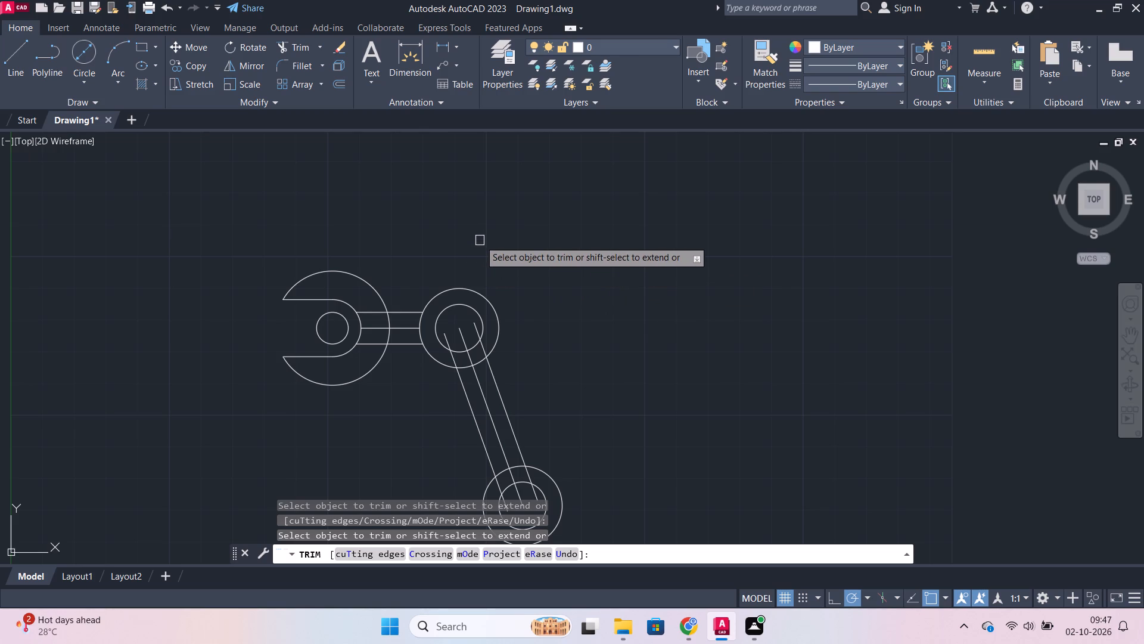
key(Escape)
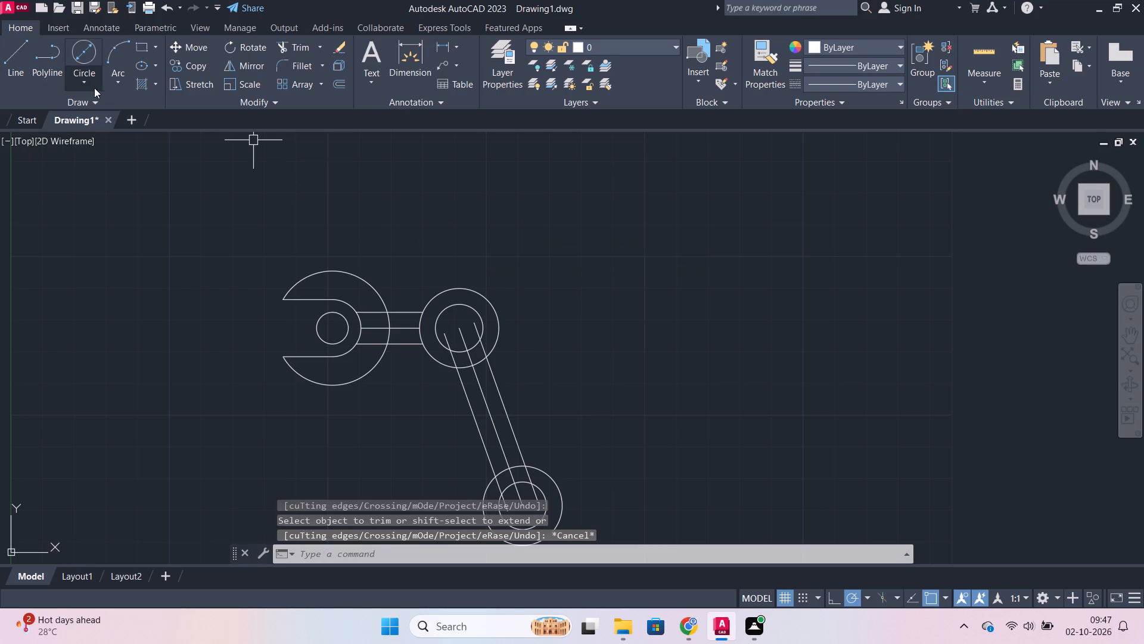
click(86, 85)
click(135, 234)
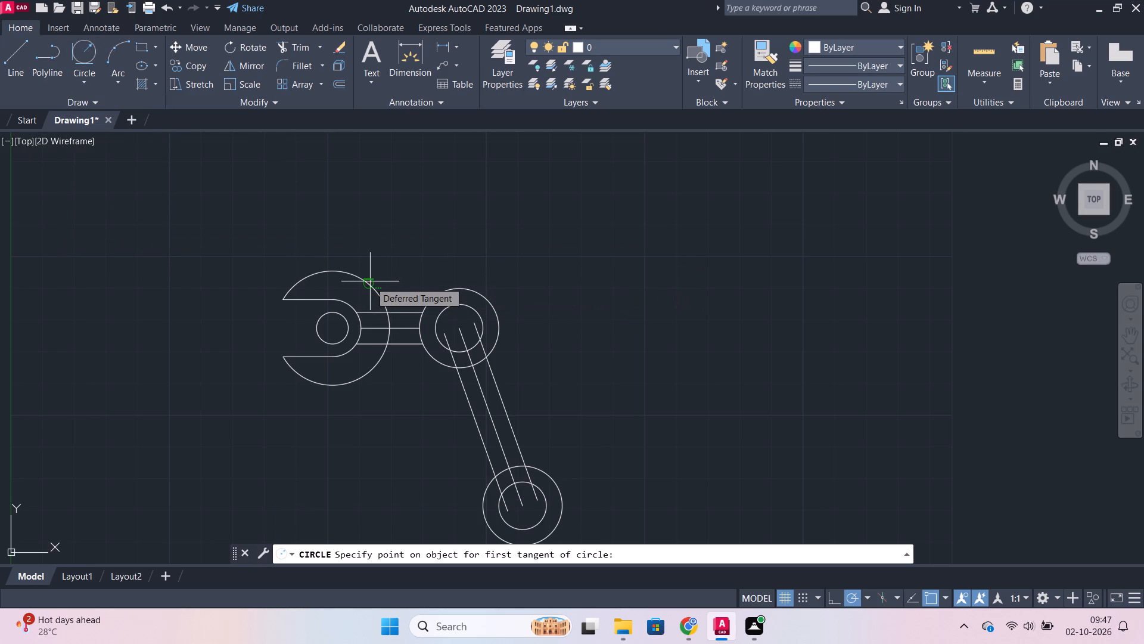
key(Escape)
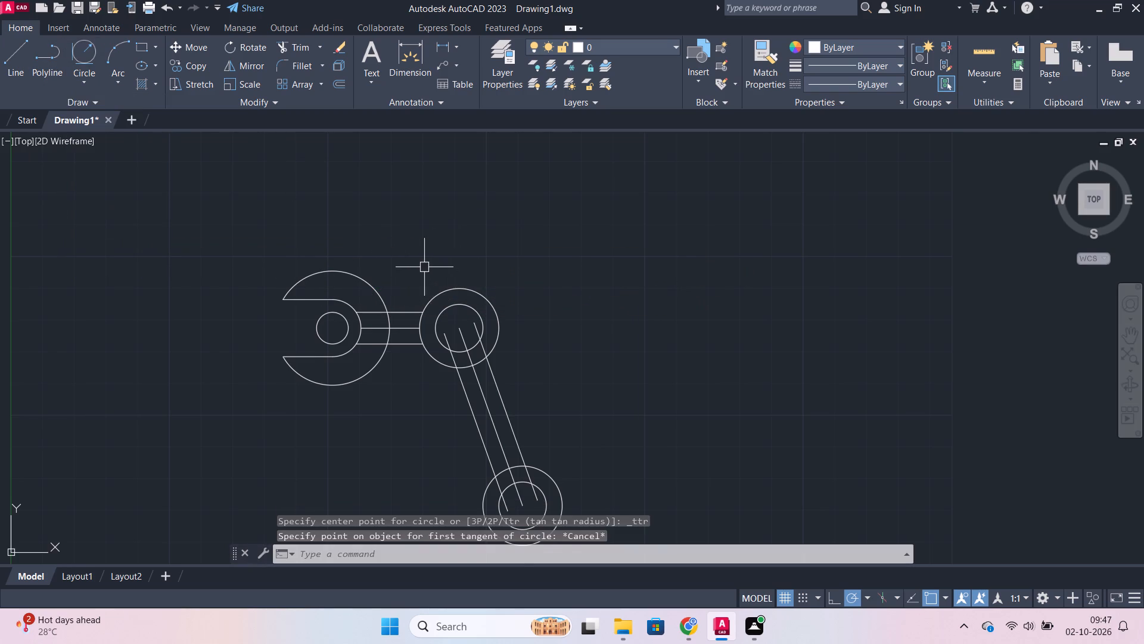
Draw a circle of radius 26 concentric with the radius 12.5 circle at the elbow.
scroll(424, 267, up, 2)
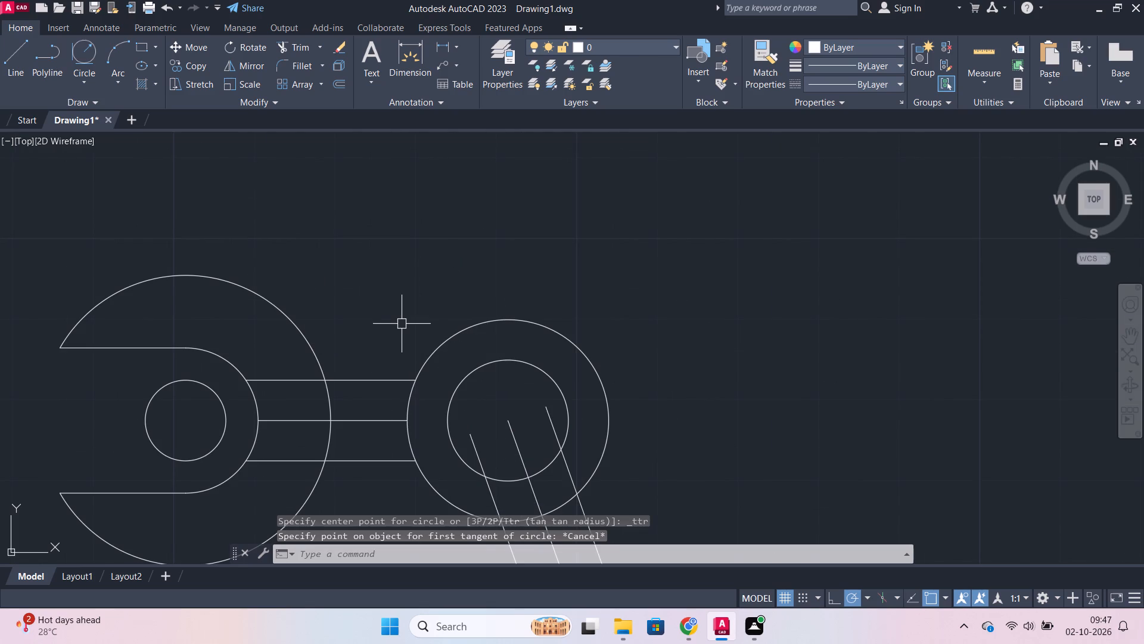
scroll(401, 323, down, 2)
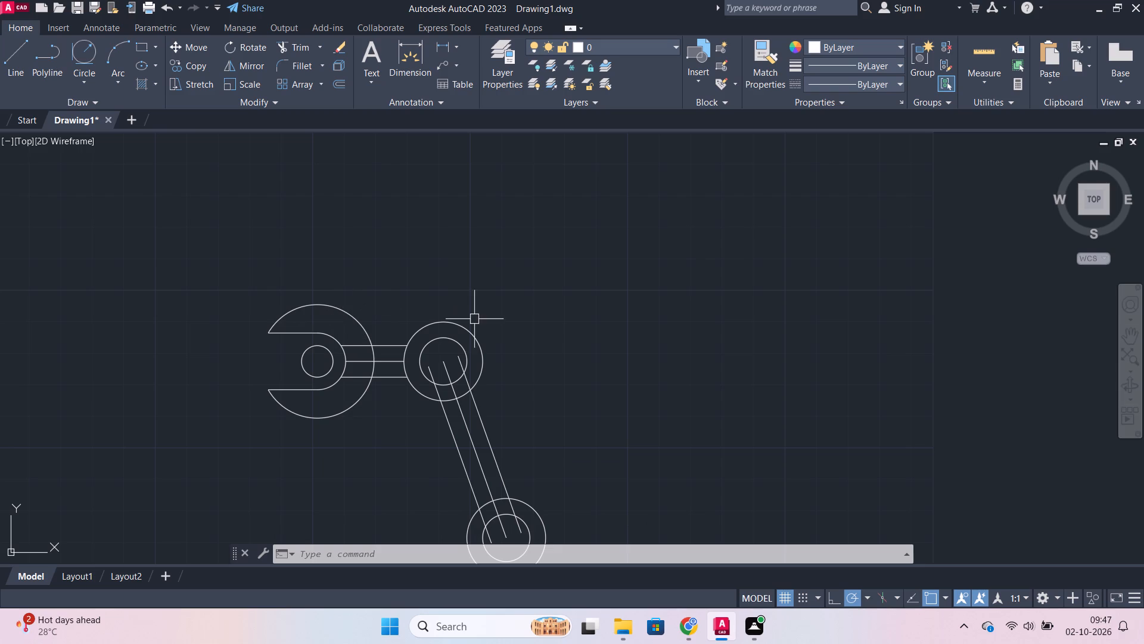
key(c)
key(Return)
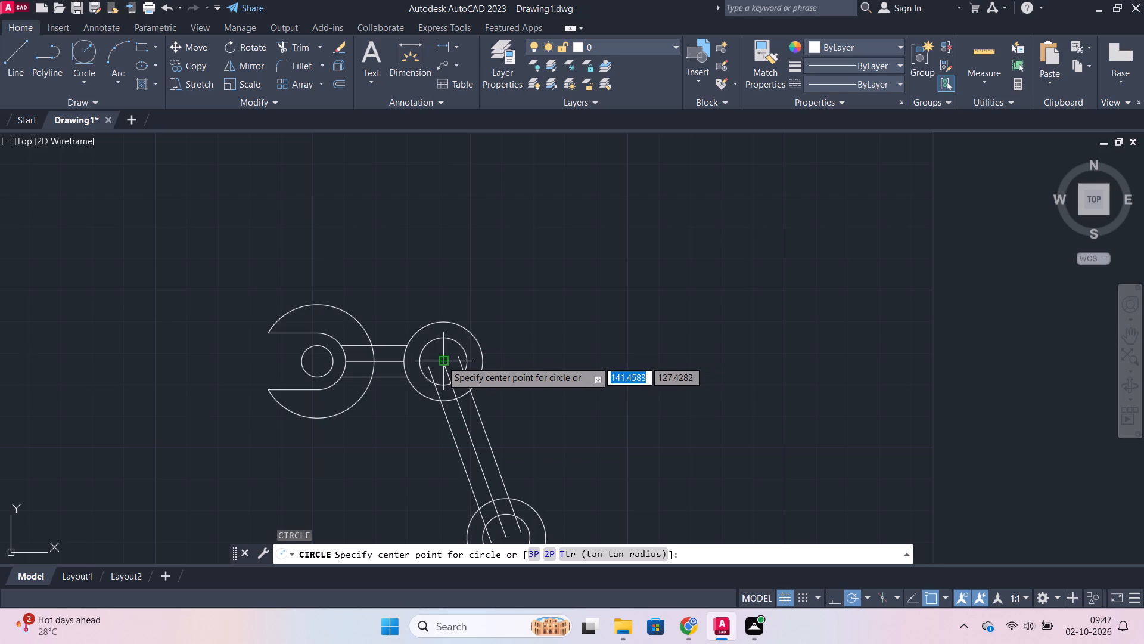
scroll(442, 370, up, 2)
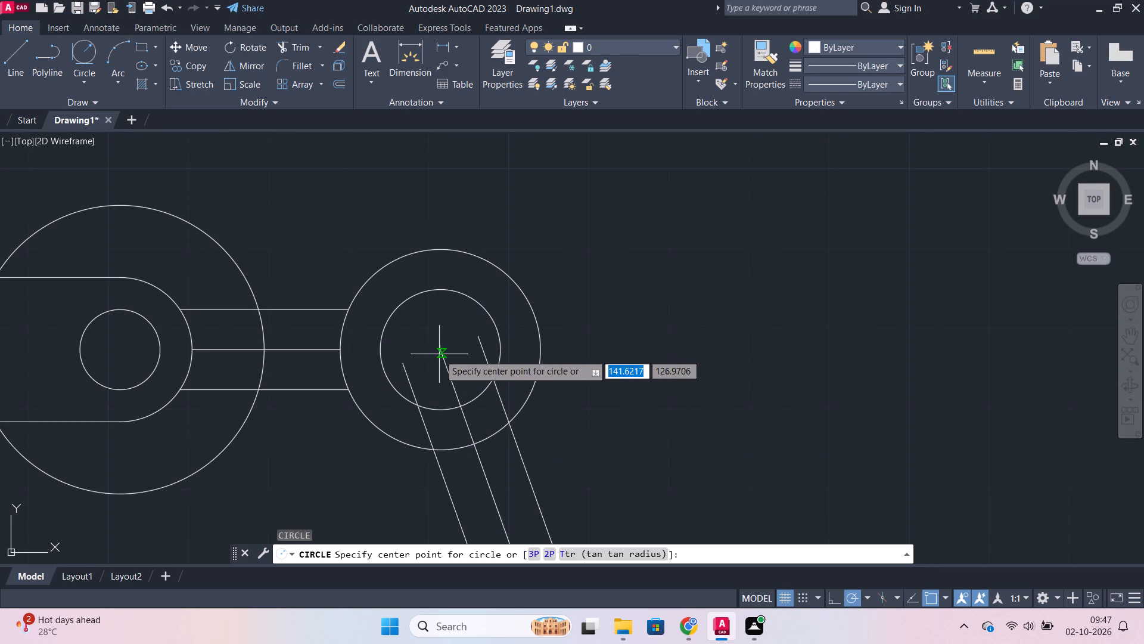
click(443, 351)
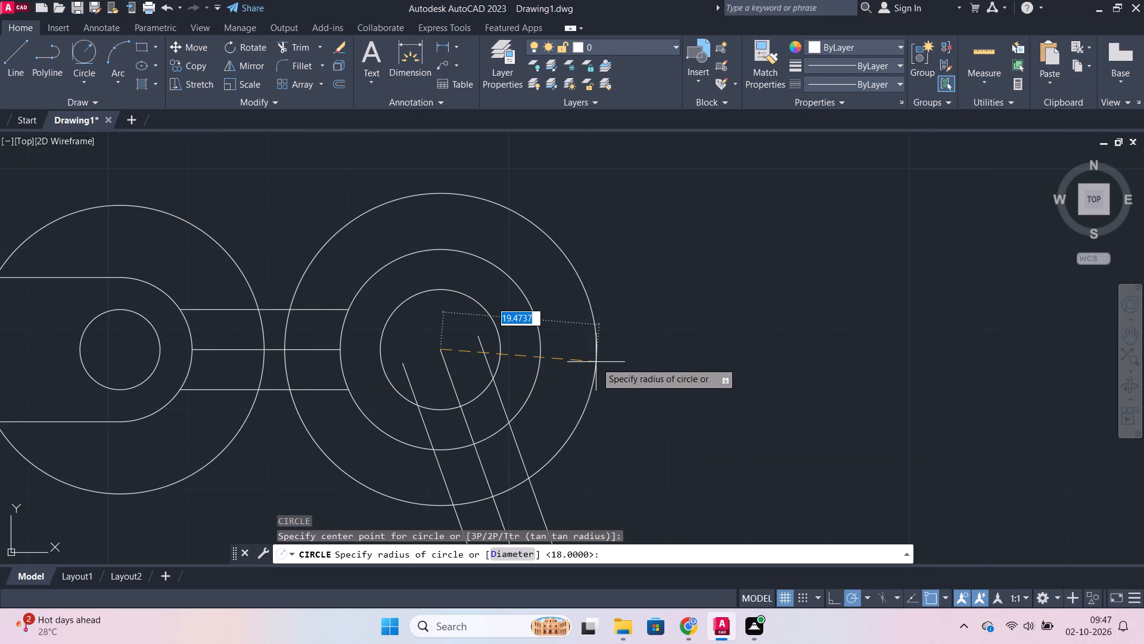
text(26)
key(Return)
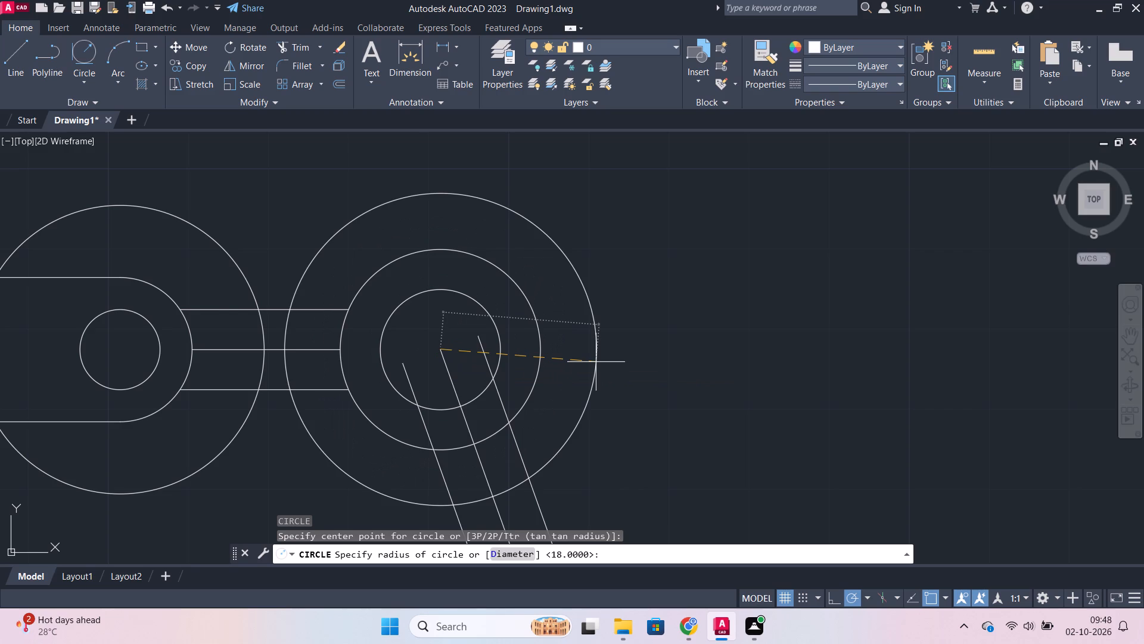
Draw a line tangent to the top of the radius 26 circle and the top of the radius 18 jaw arc.
scroll(595, 360, down, 1)
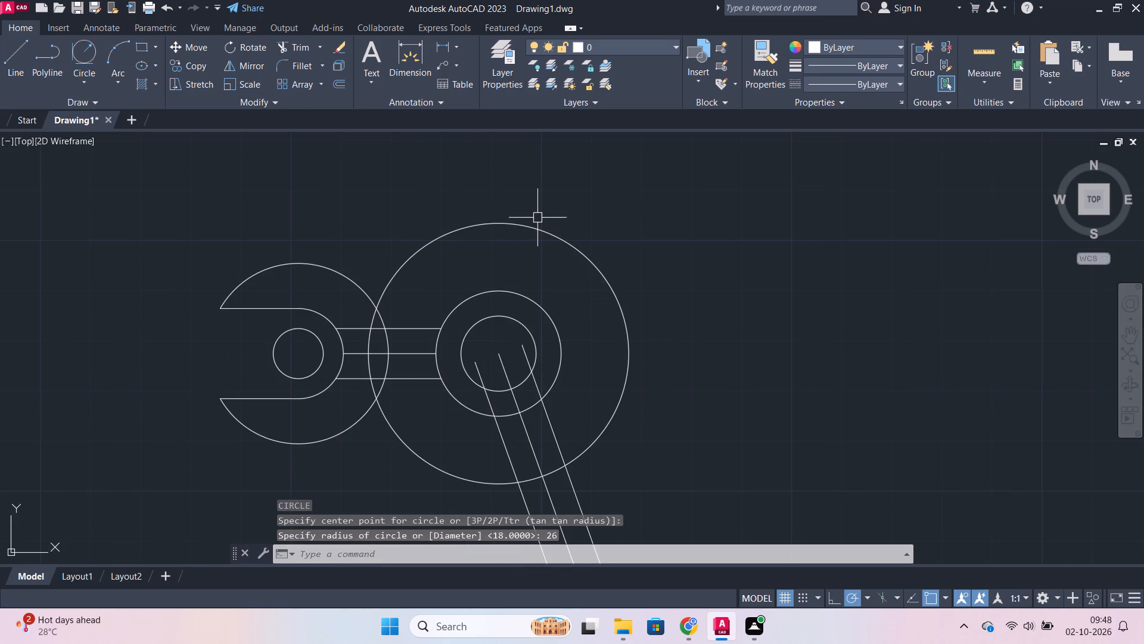
key(Escape)
key(l)
key(Return)
text(tan)
key(Return)
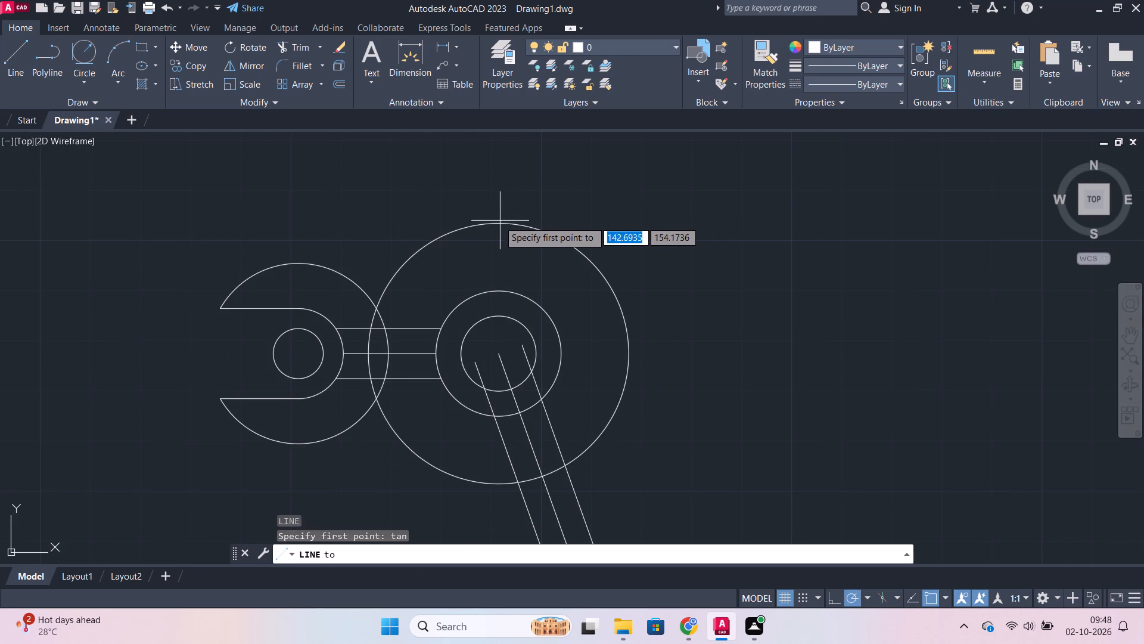
click(499, 221)
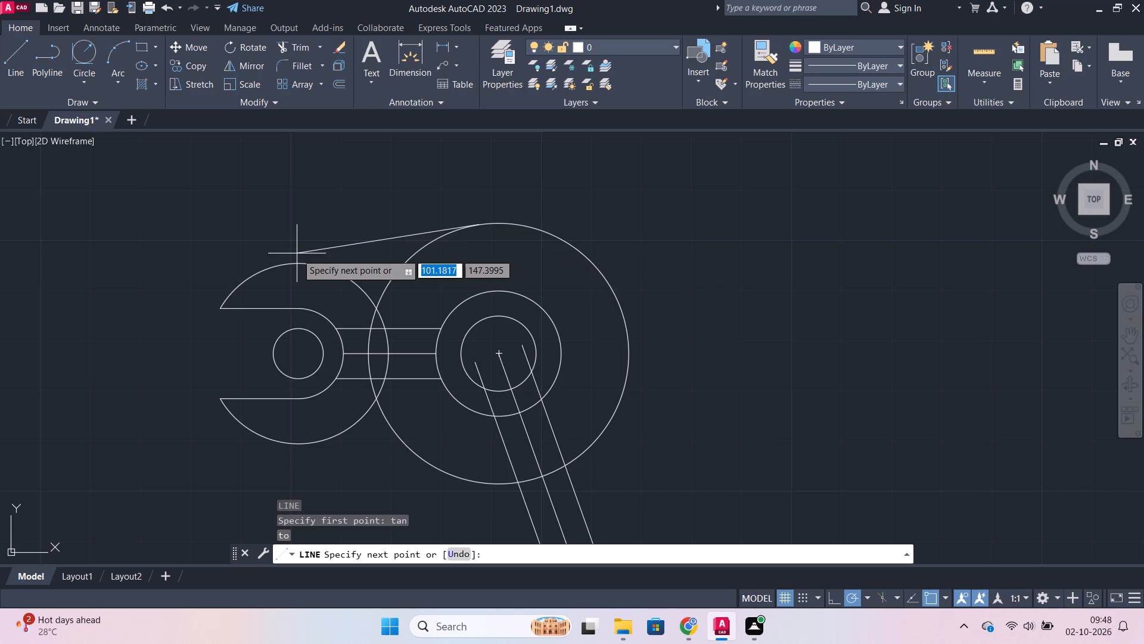
text(tan)
key(Return)
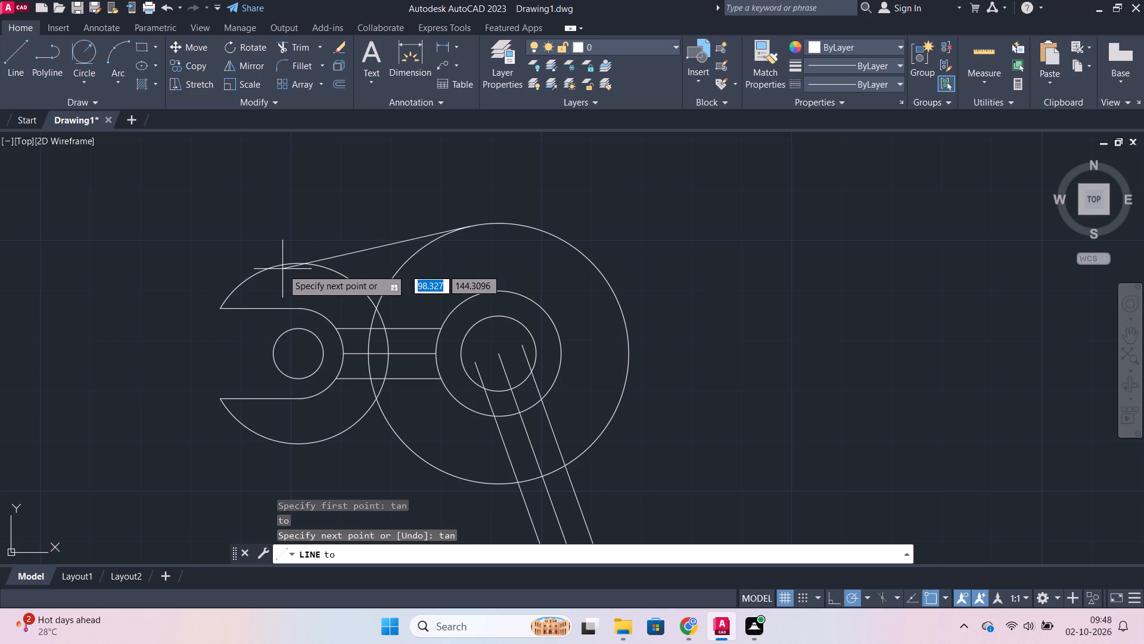
click(278, 265)
key(Escape)
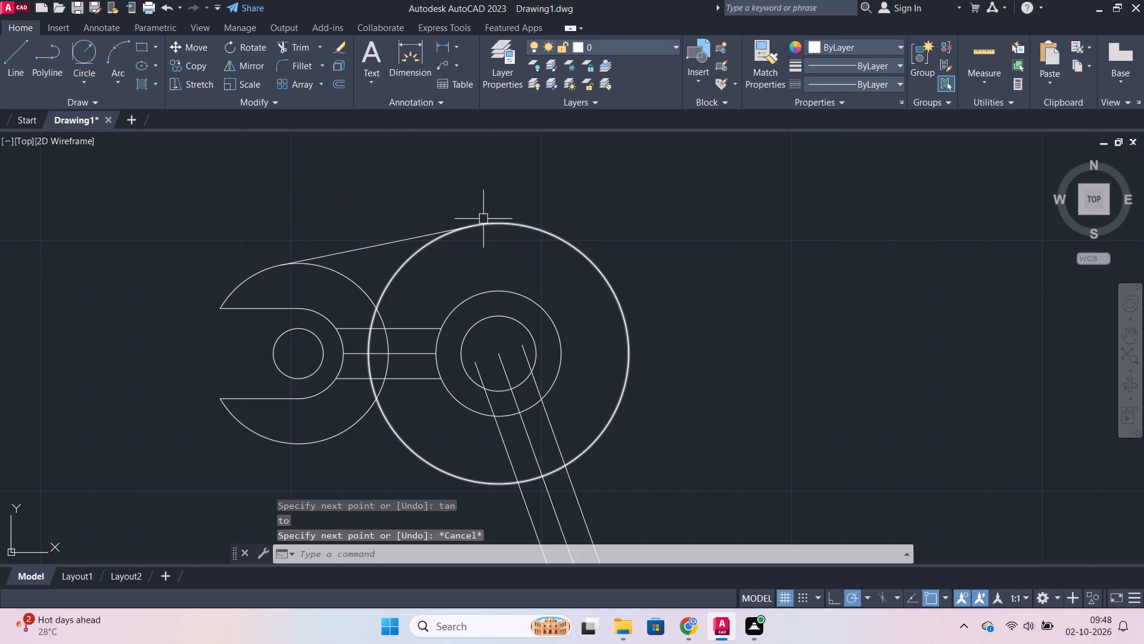
Trim the overlapping radius 18 and radius 26 arcs between the tangent line and the lower edge of the horizontal arm.
middle_drag(593, 249, 588, 249)
text(tr)
key(Return)
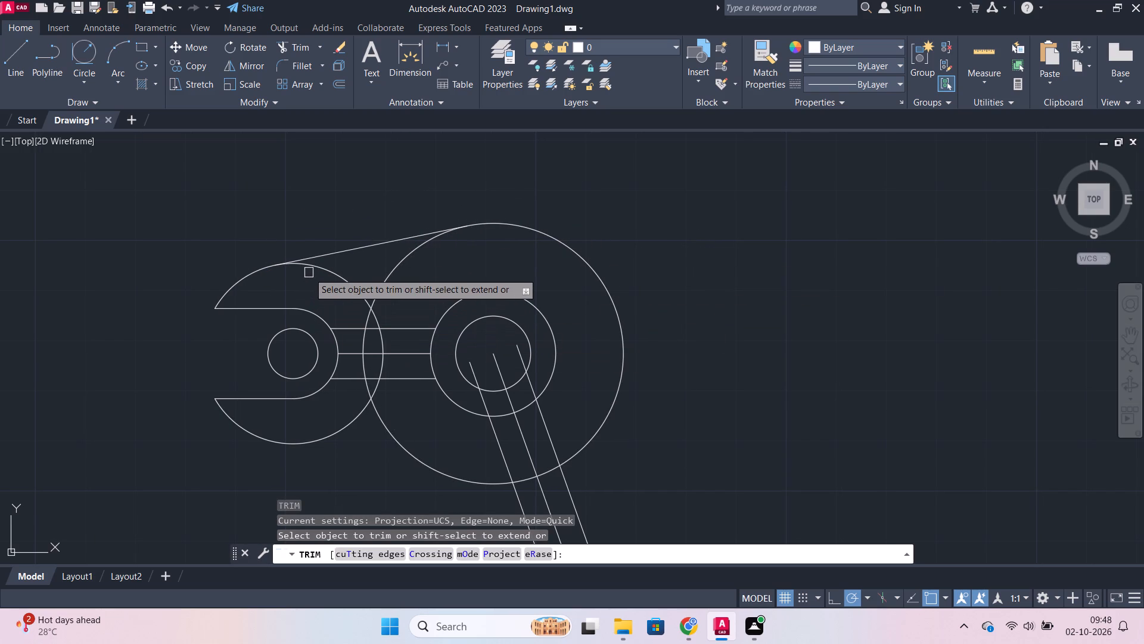
click(308, 268)
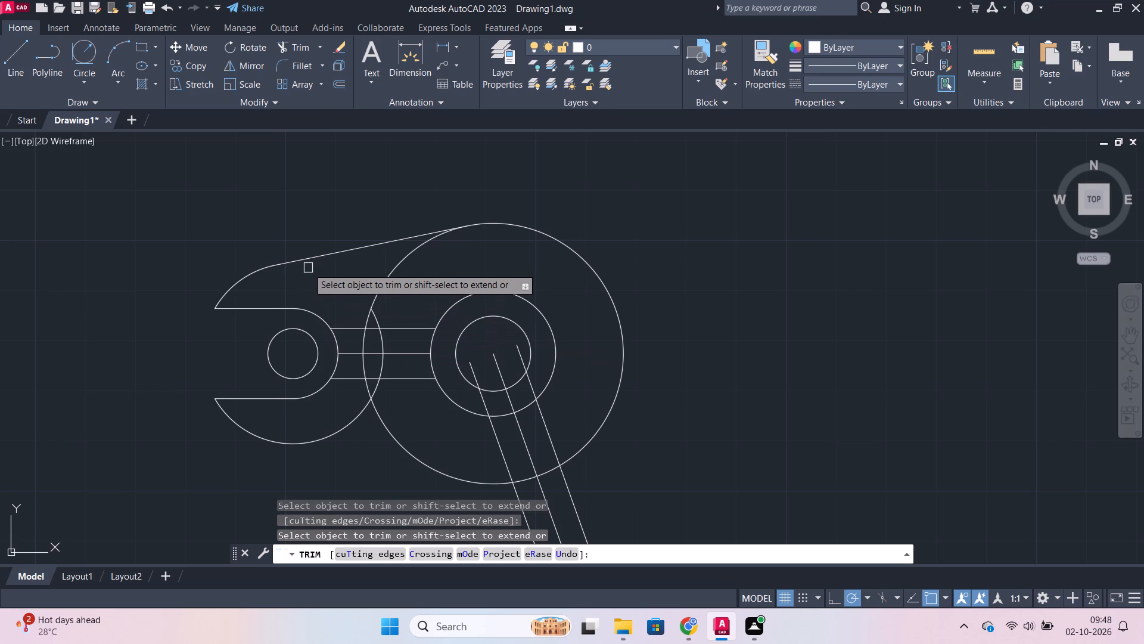
click(424, 249)
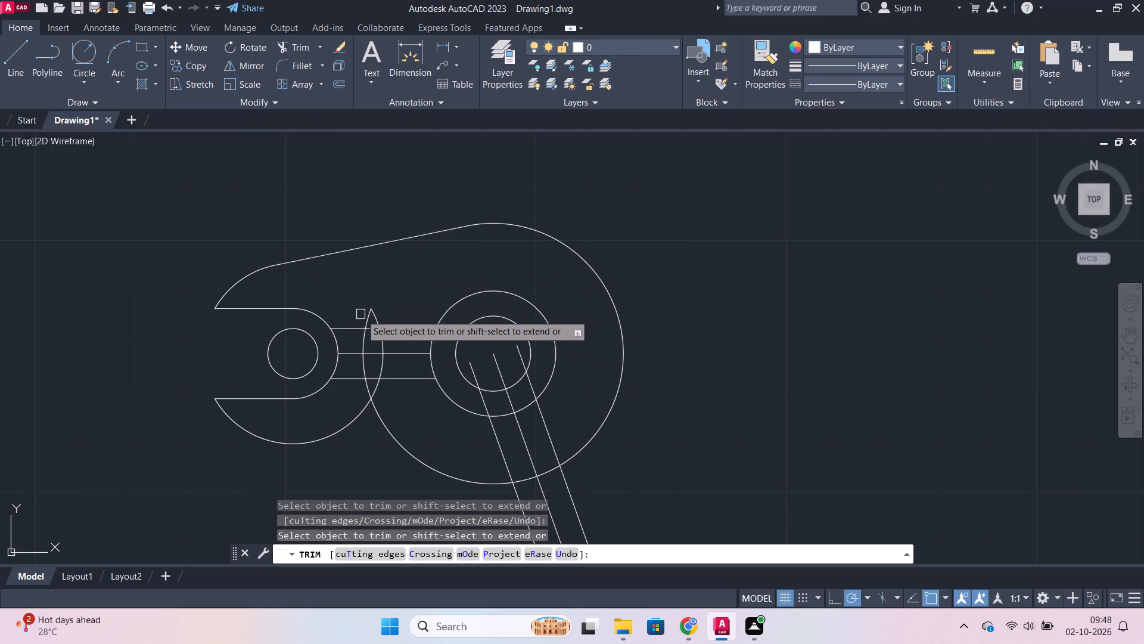
click(369, 314)
click(369, 314)
click(422, 373)
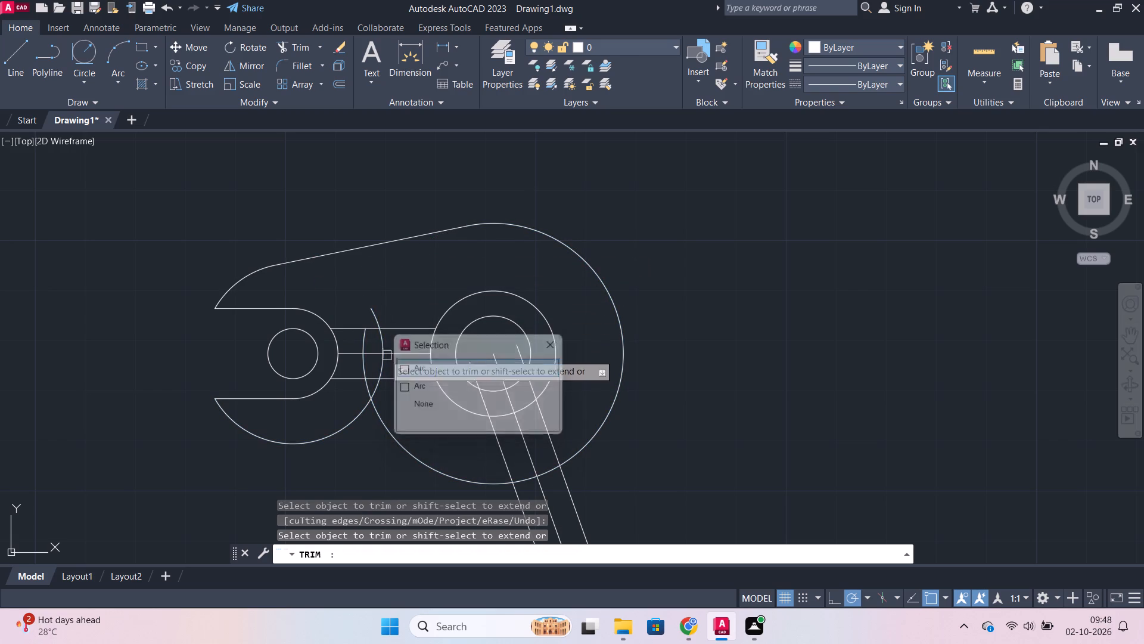
click(372, 315)
scroll(374, 334, up, 3)
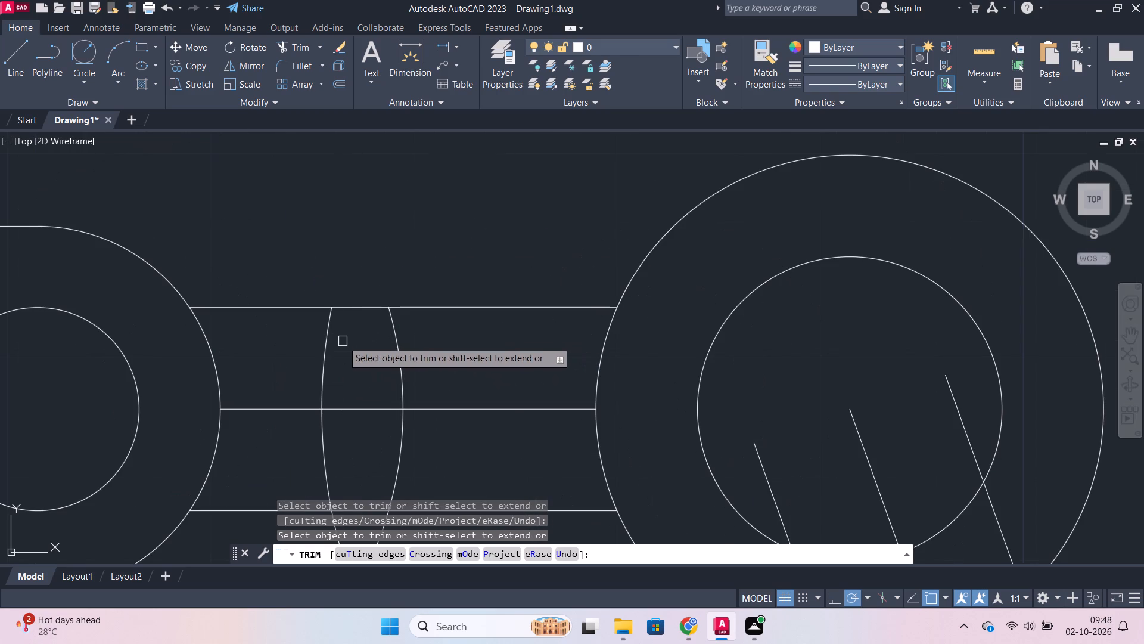
click(331, 335)
click(397, 339)
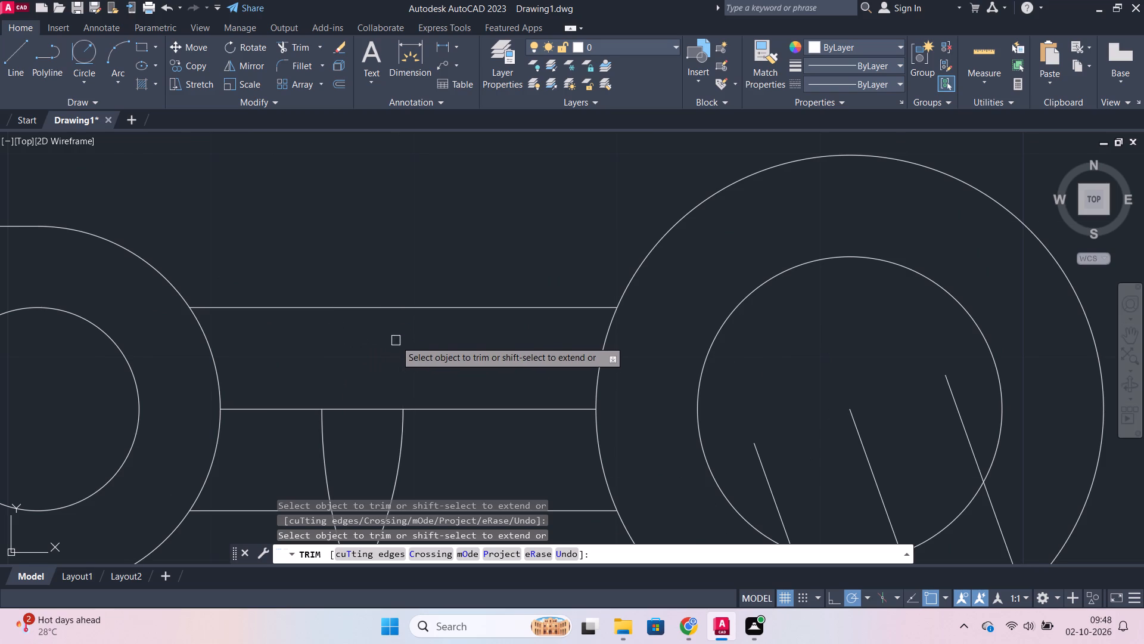
scroll(396, 340, down, 2)
click(400, 385)
click(372, 385)
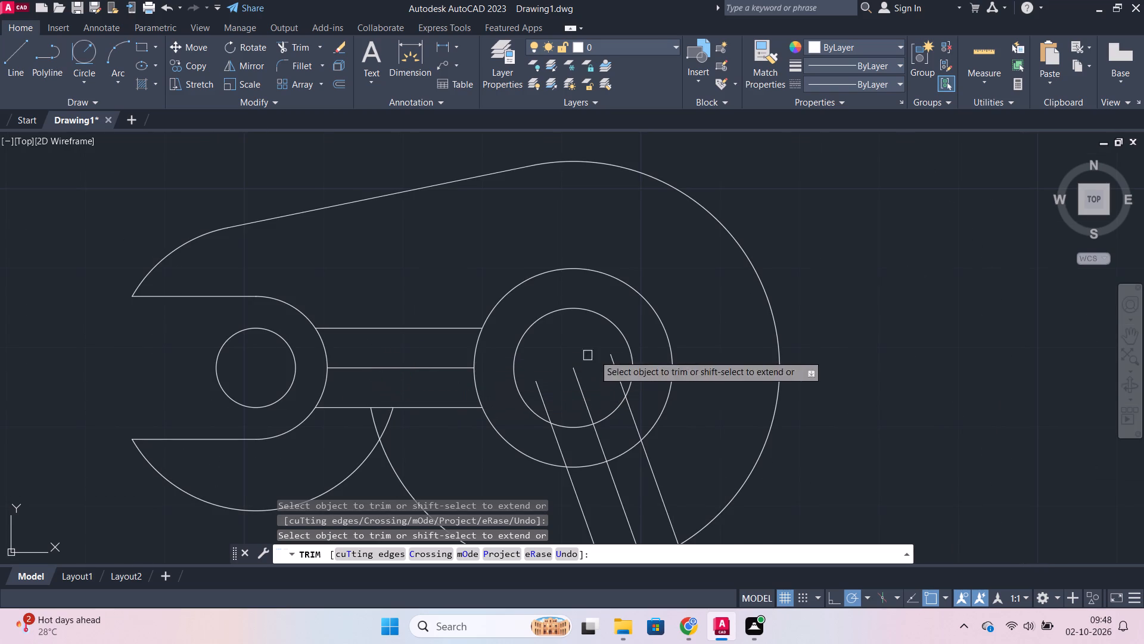
Trim the radius 9 arc between the horizontal arm's edges and remove the arm's centre line.
scroll(725, 379, down, 2)
scroll(791, 406, up, 1)
middle_drag(791, 406, 729, 402)
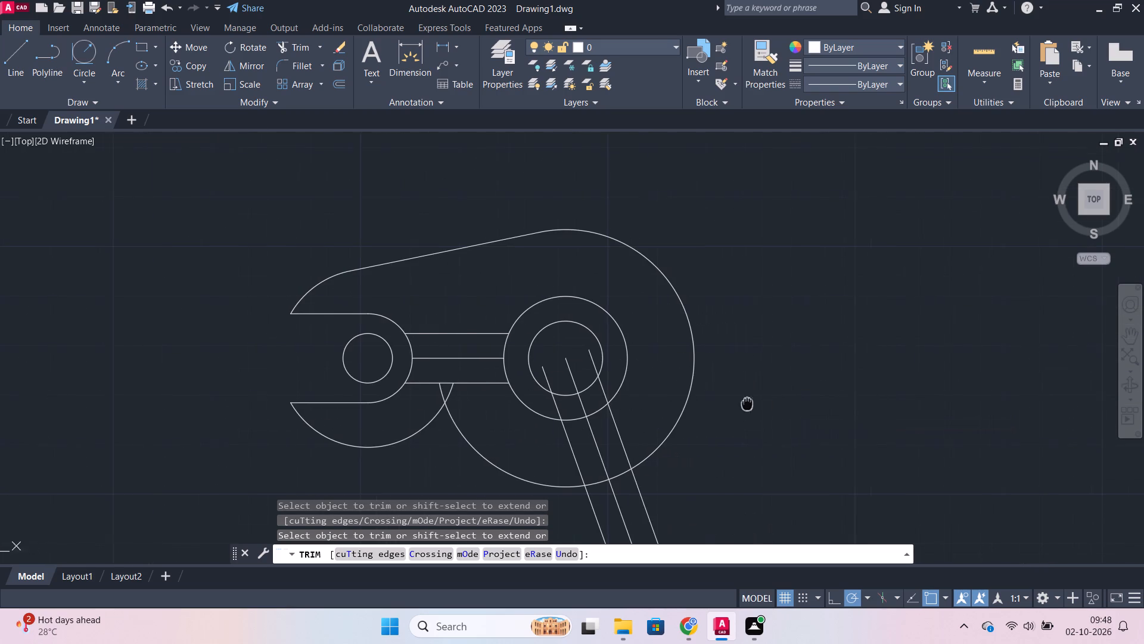
middle_drag(729, 402, 721, 401)
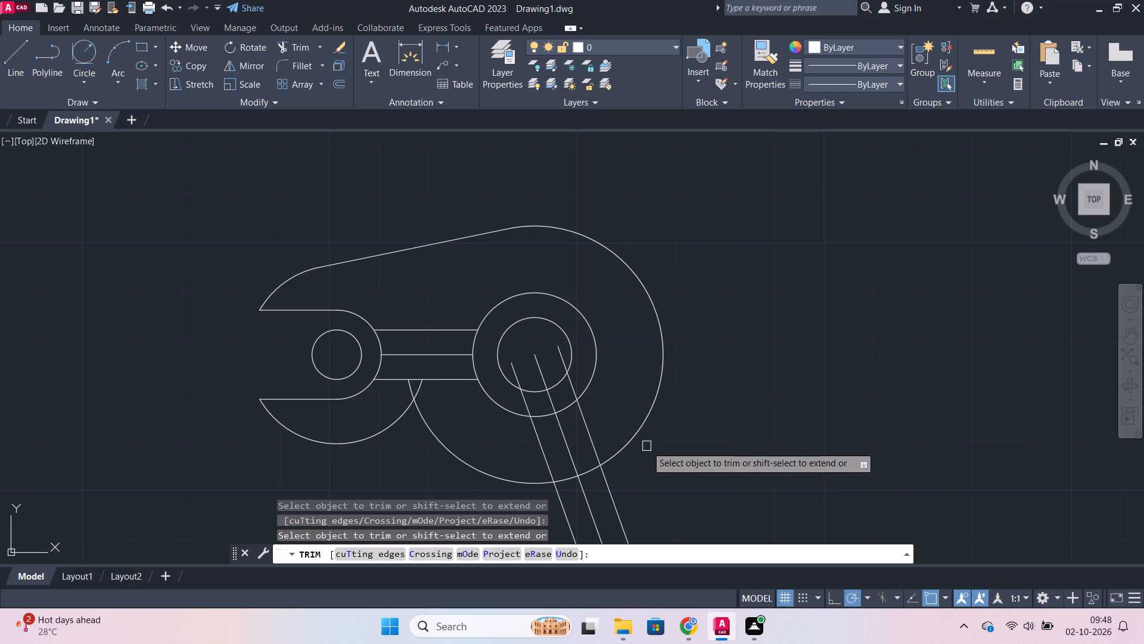
middle_drag(711, 393, 707, 392)
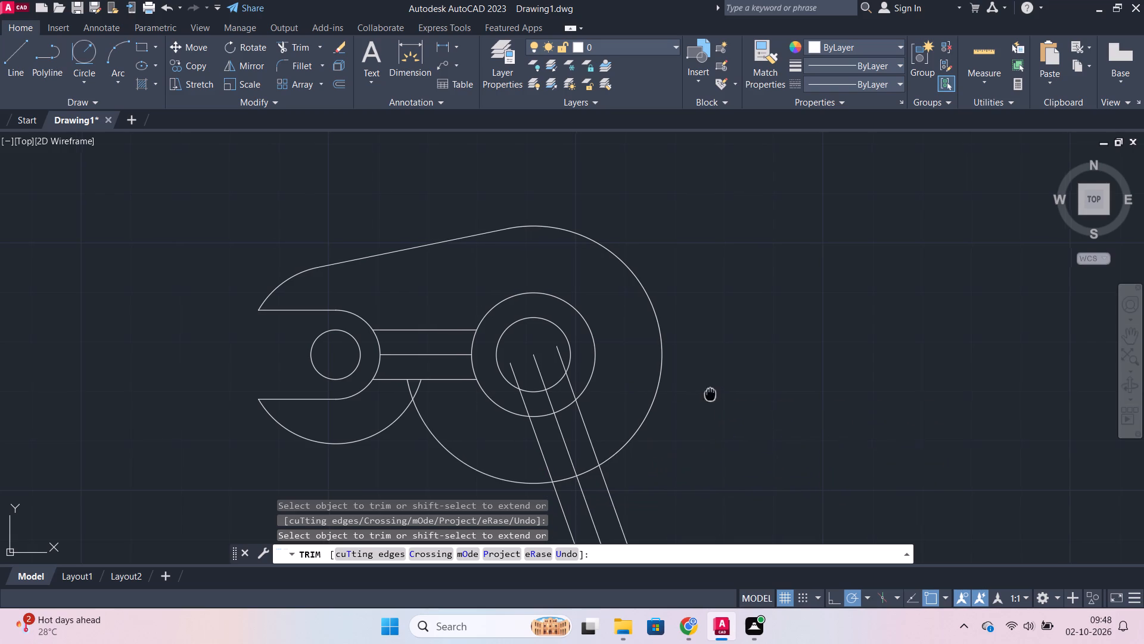
middle_drag(707, 392, 678, 367)
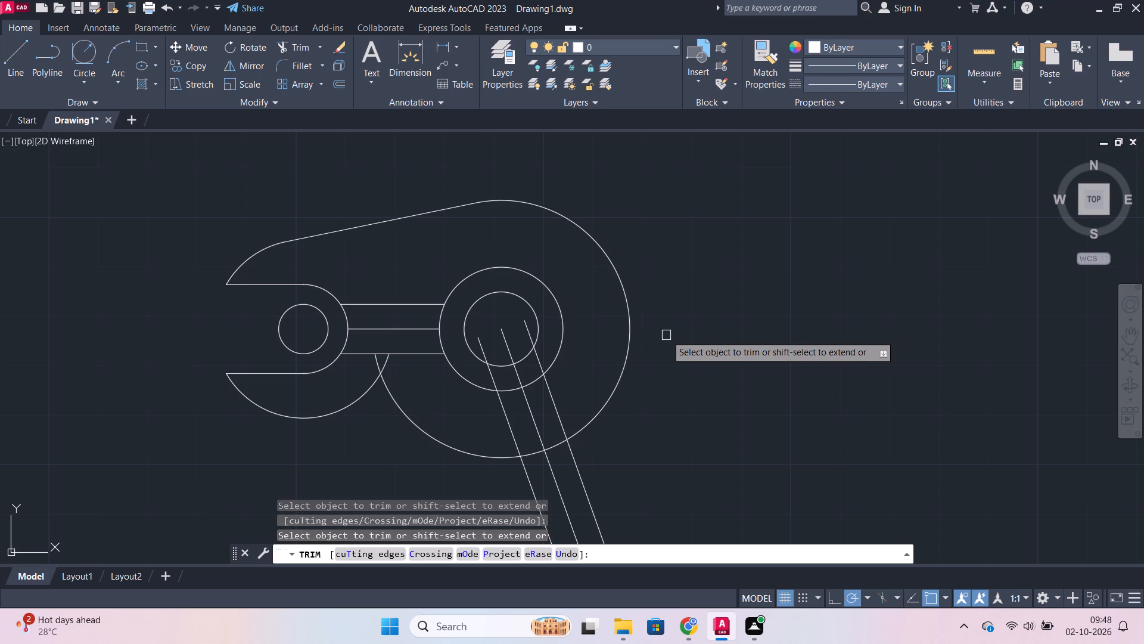
click(347, 317)
click(347, 342)
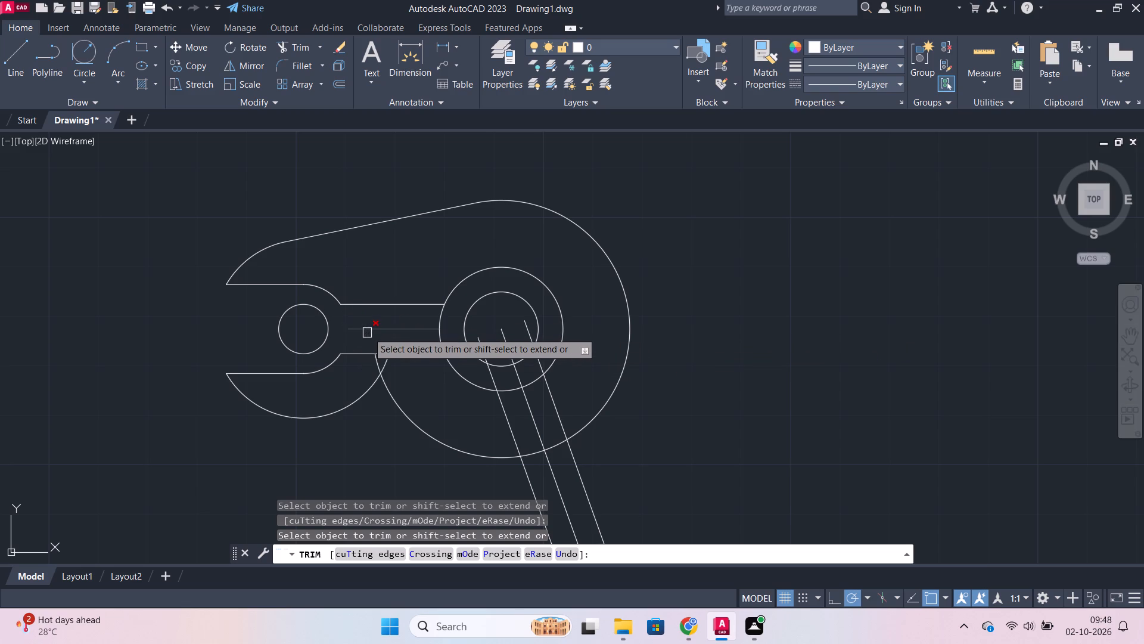
click(379, 331)
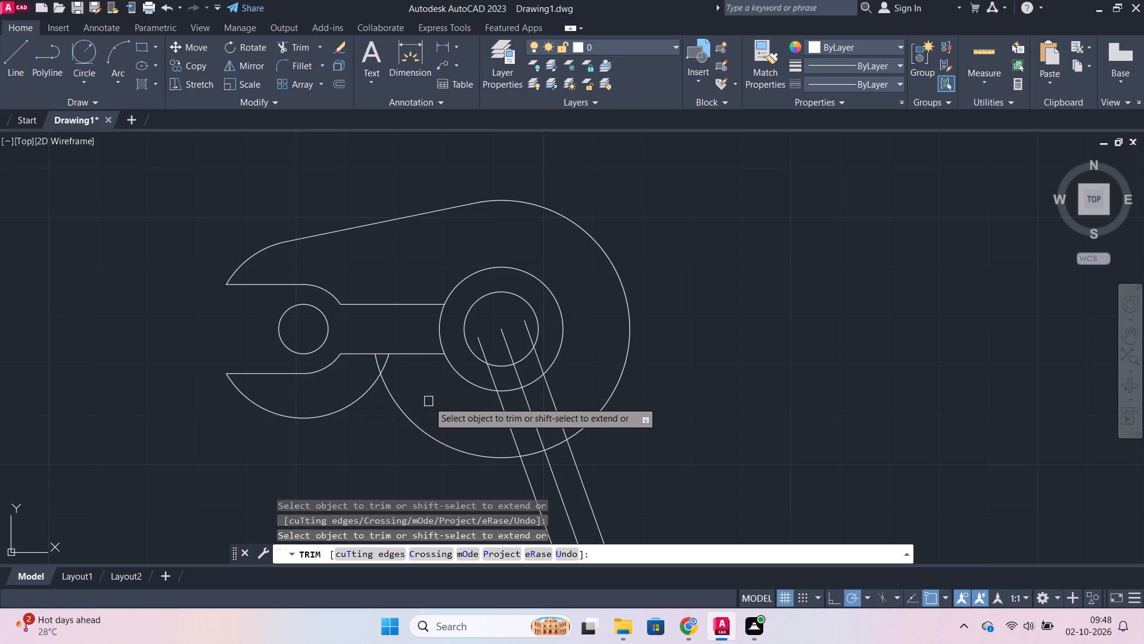
middle_drag(428, 401, 416, 351)
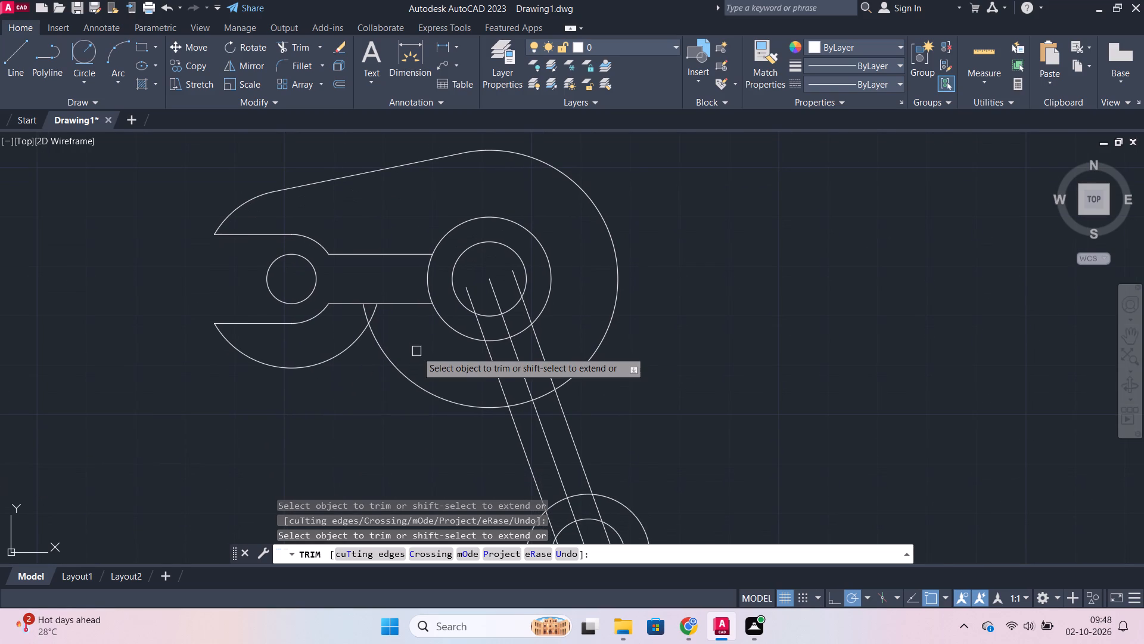
scroll(416, 351, down, 1)
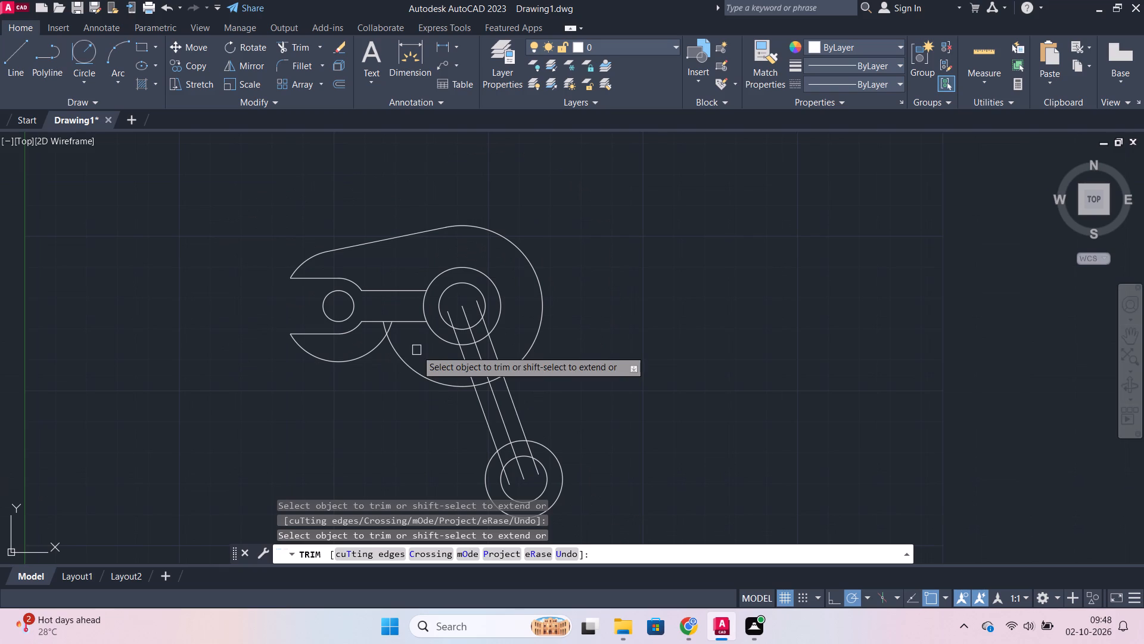
key(Escape)
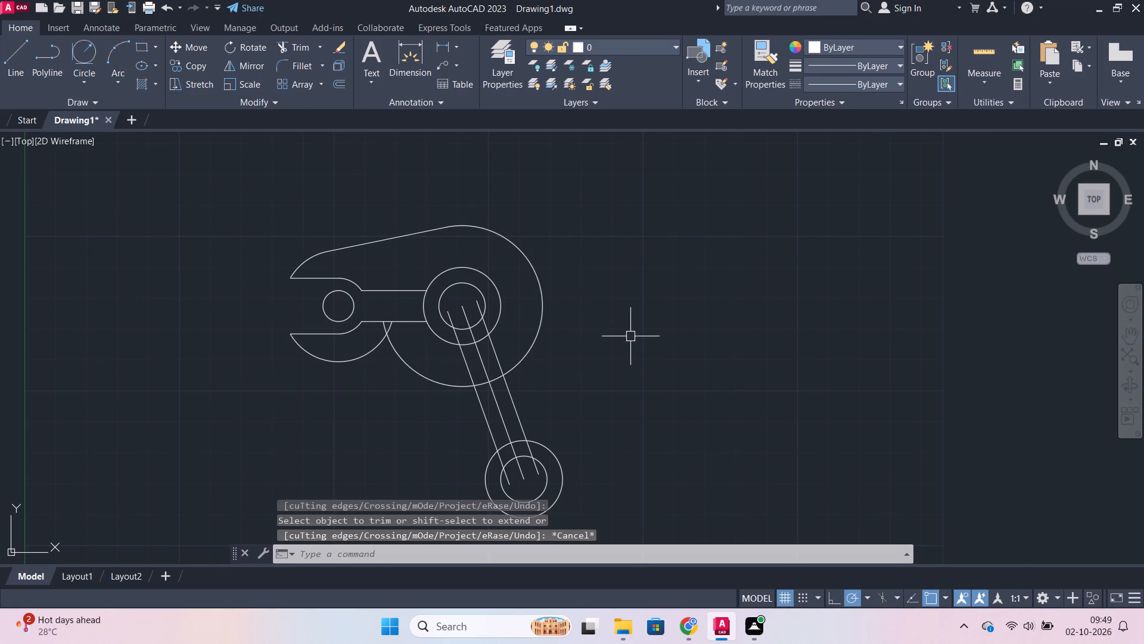
Draw a radius 49 circle tangent to the jaw's lower arc and the outer circle of the lower boss.
key(f)
key(Escape)
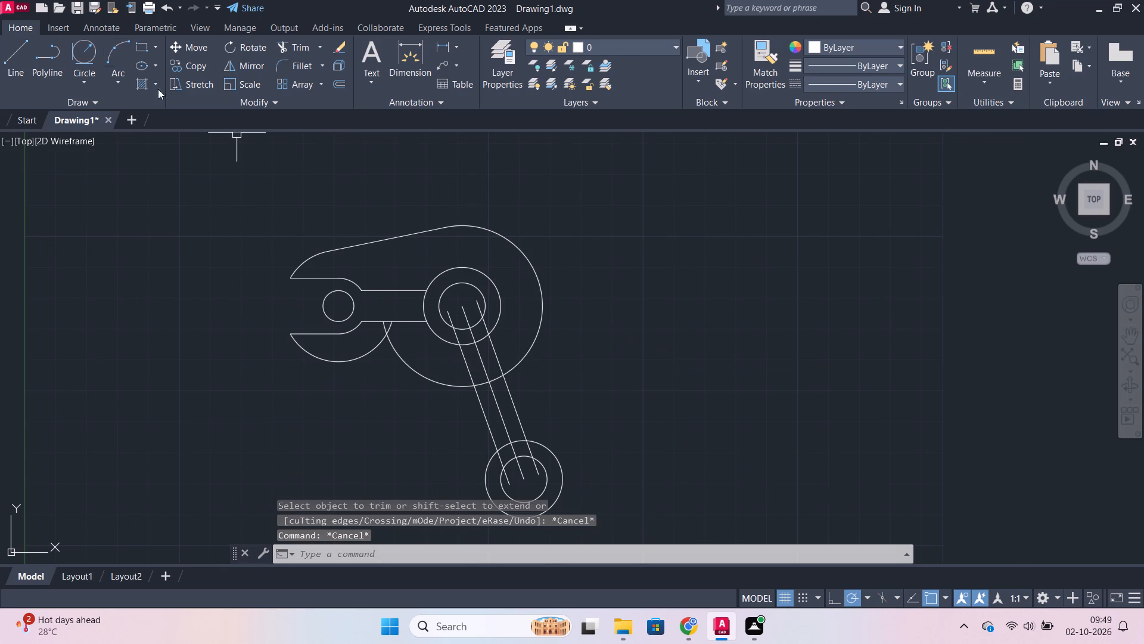
click(80, 58)
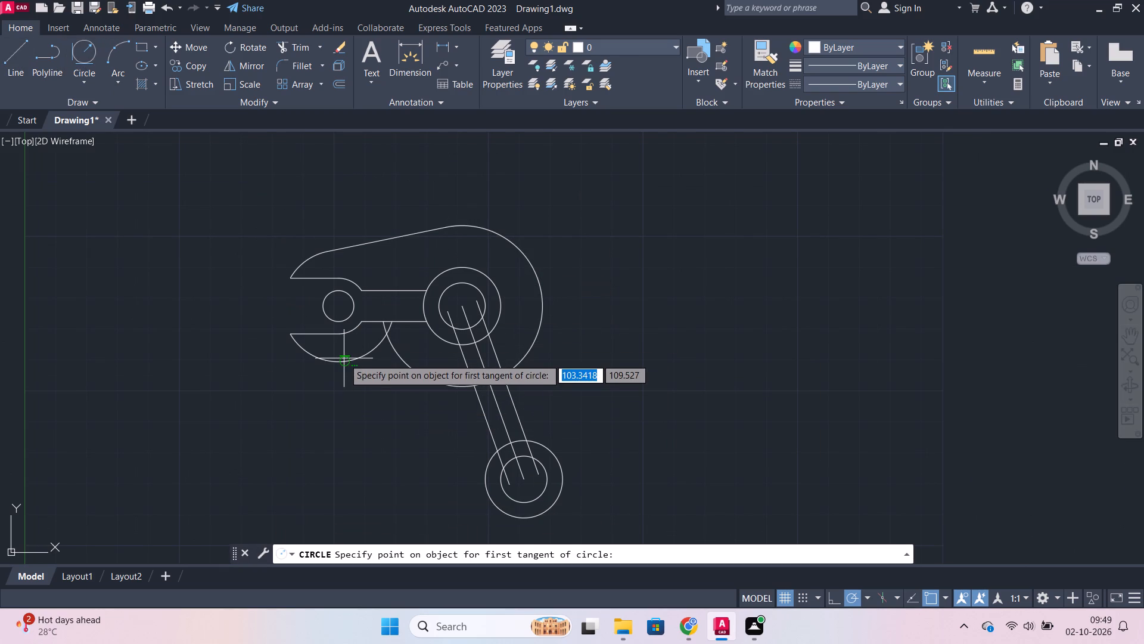
click(344, 358)
click(486, 485)
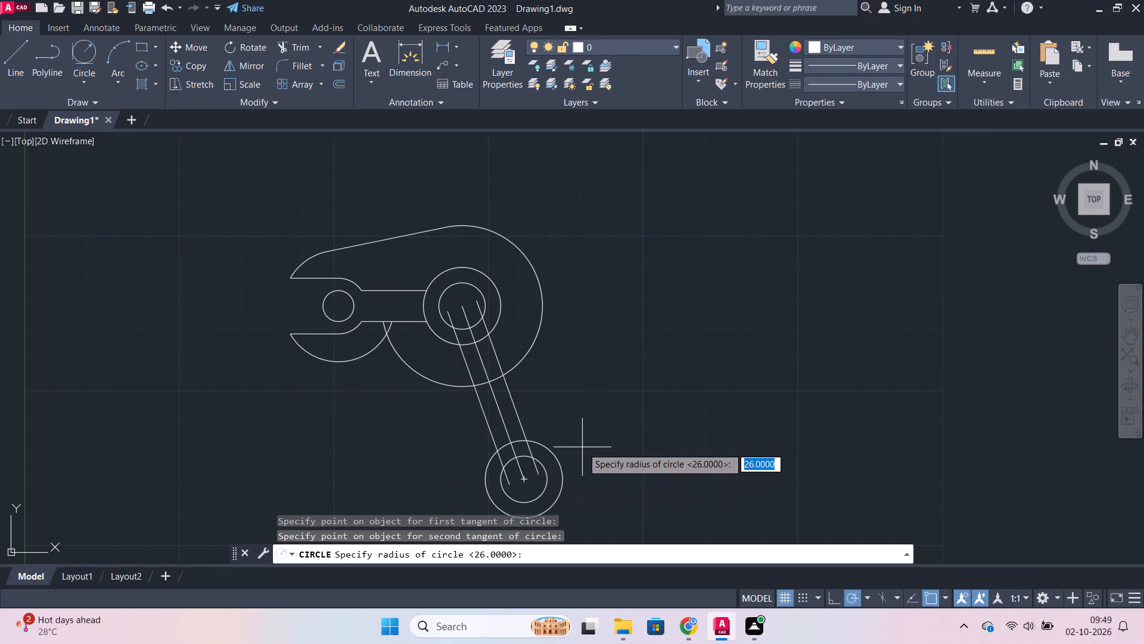
text(49)
key(Return)
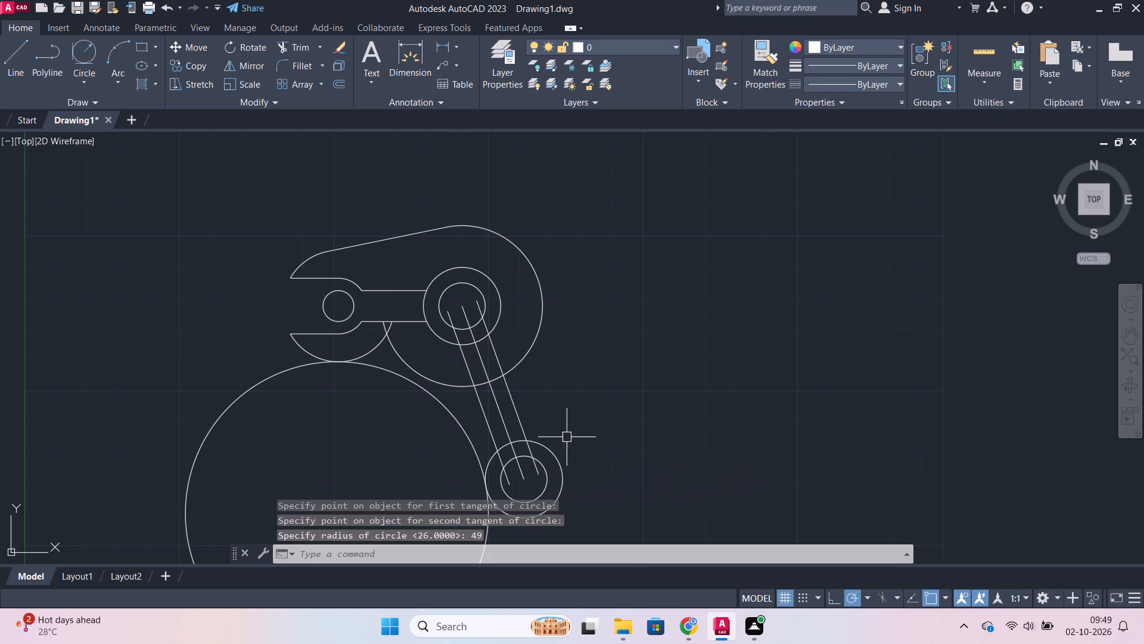
Trim the radius 49 circle to leave only the arc joining the jaw to the lower boss.
text(tr)
key(Return)
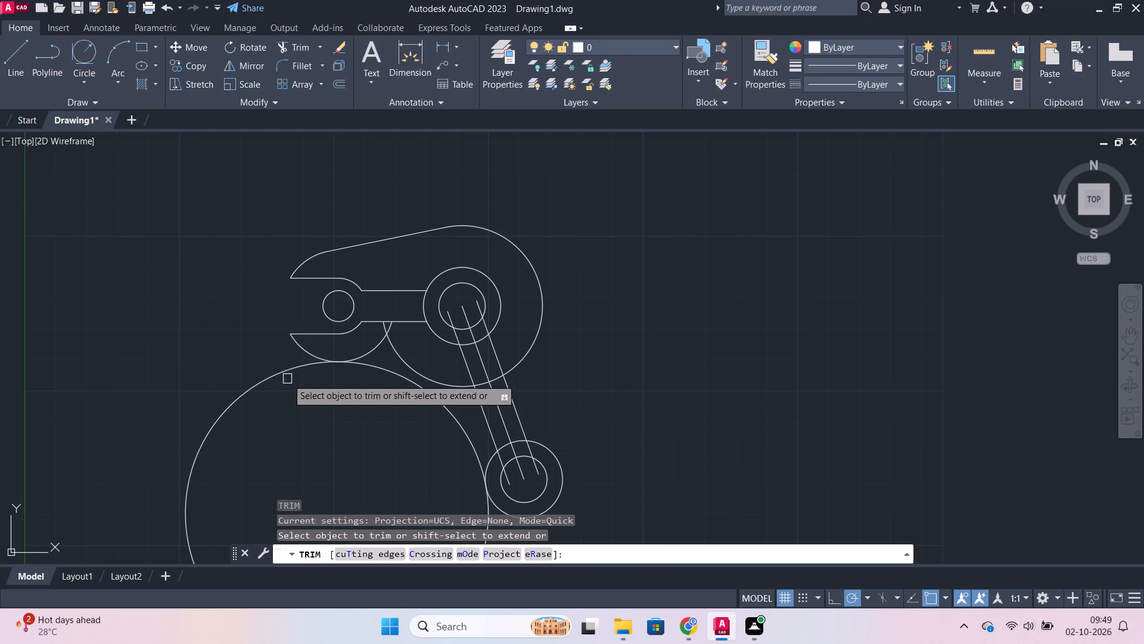
click(299, 373)
Trim the radius 26 arc left of the slanted arm and the radius 18 arc between the lower outline and the horizontal arm.
scroll(344, 398, down, 1)
scroll(374, 428, up, 2)
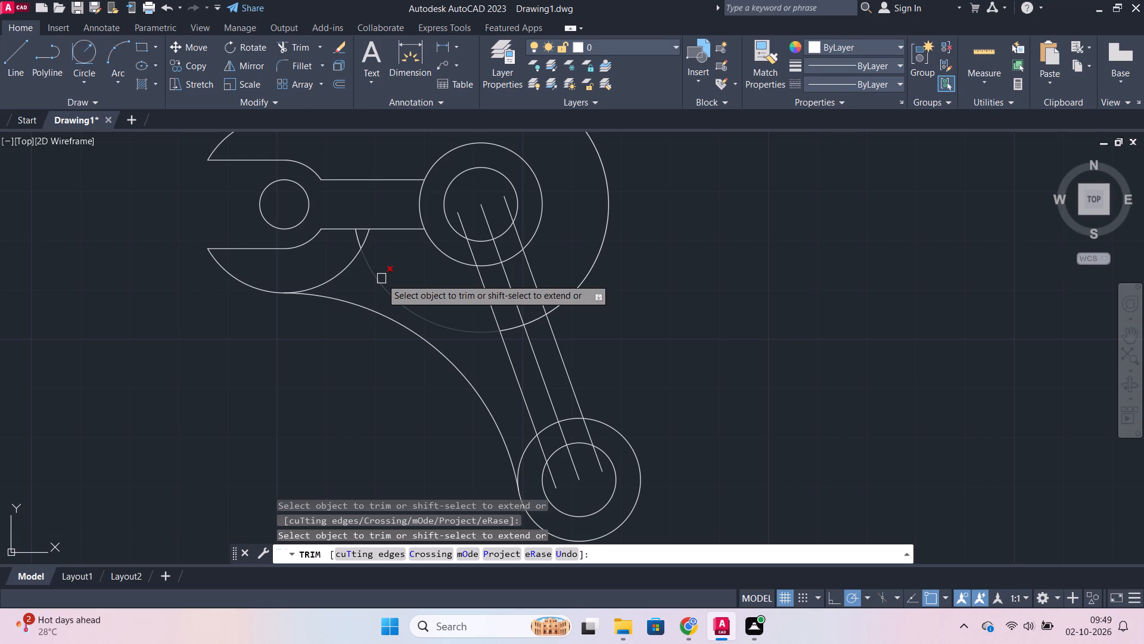
click(381, 278)
scroll(354, 248, up, 1)
click(356, 241)
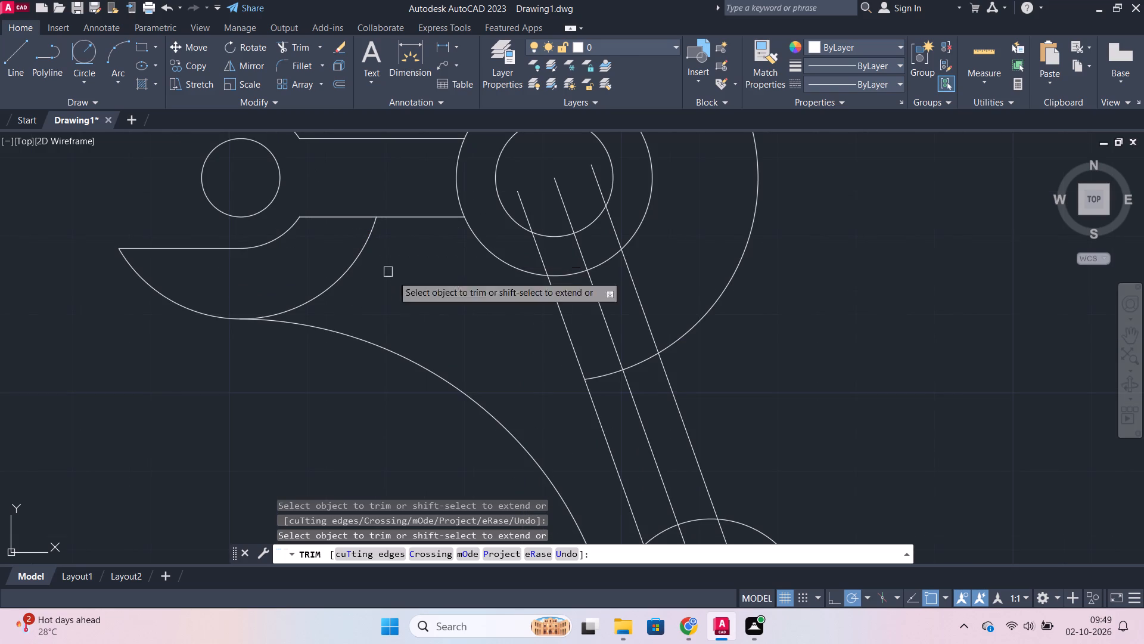
scroll(341, 359, down, 2)
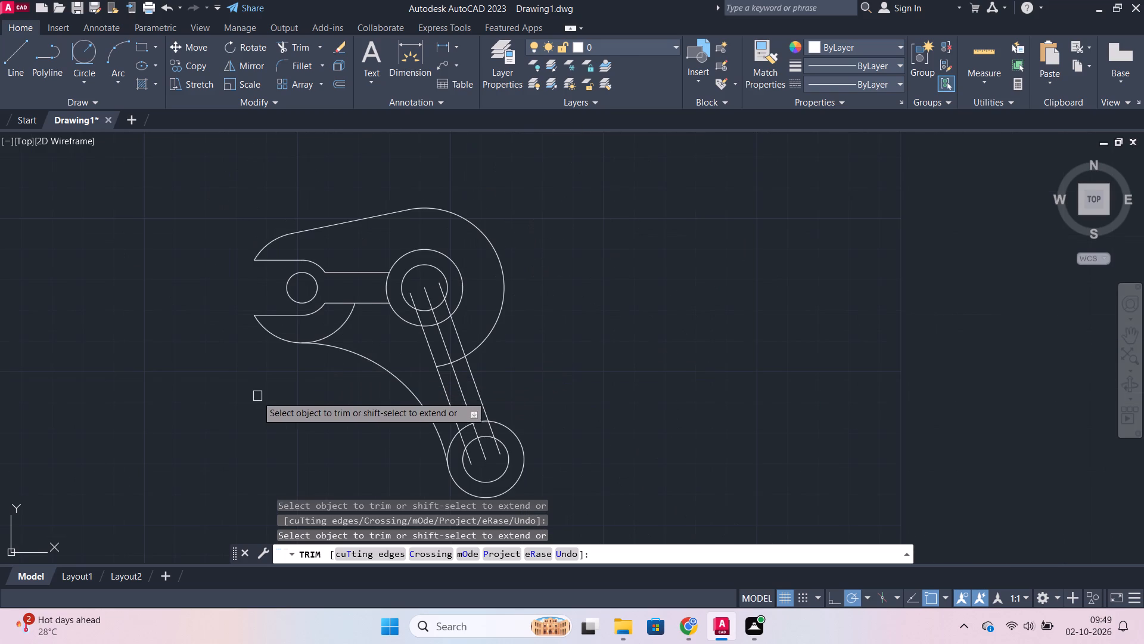
middle_drag(257, 397, 274, 430)
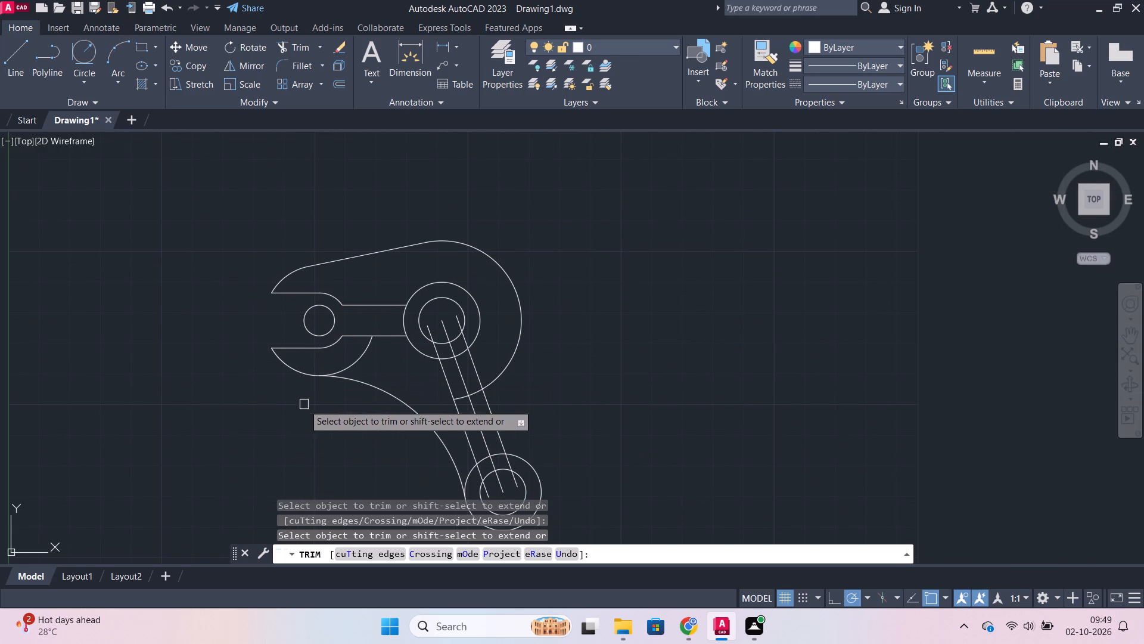
middle_drag(304, 404, 309, 433)
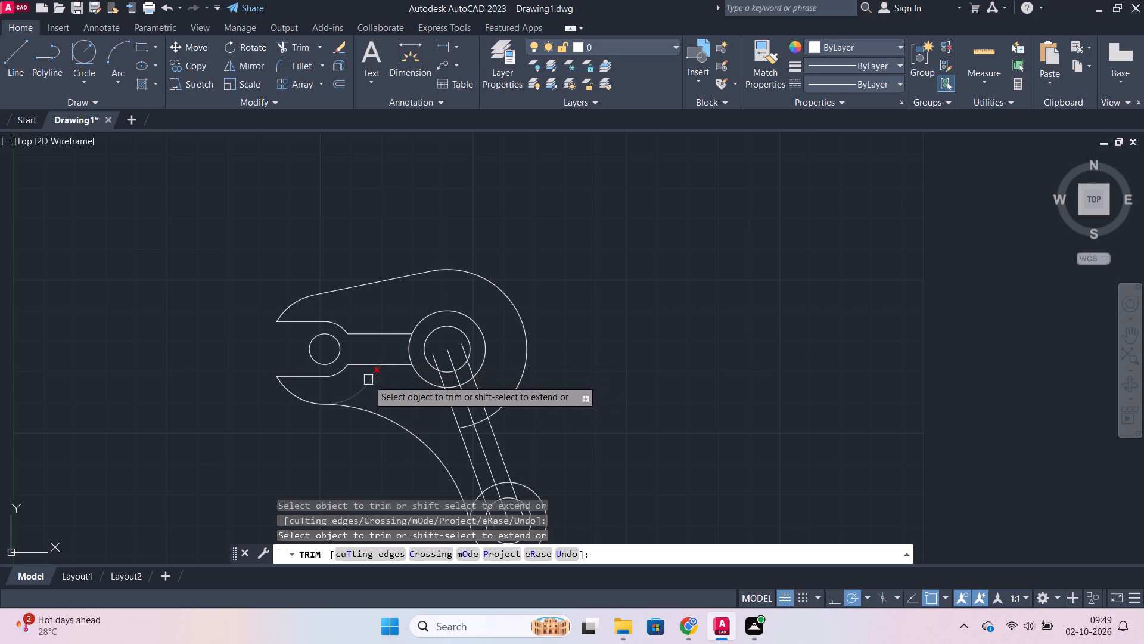
click(368, 380)
scroll(576, 393, up, 1)
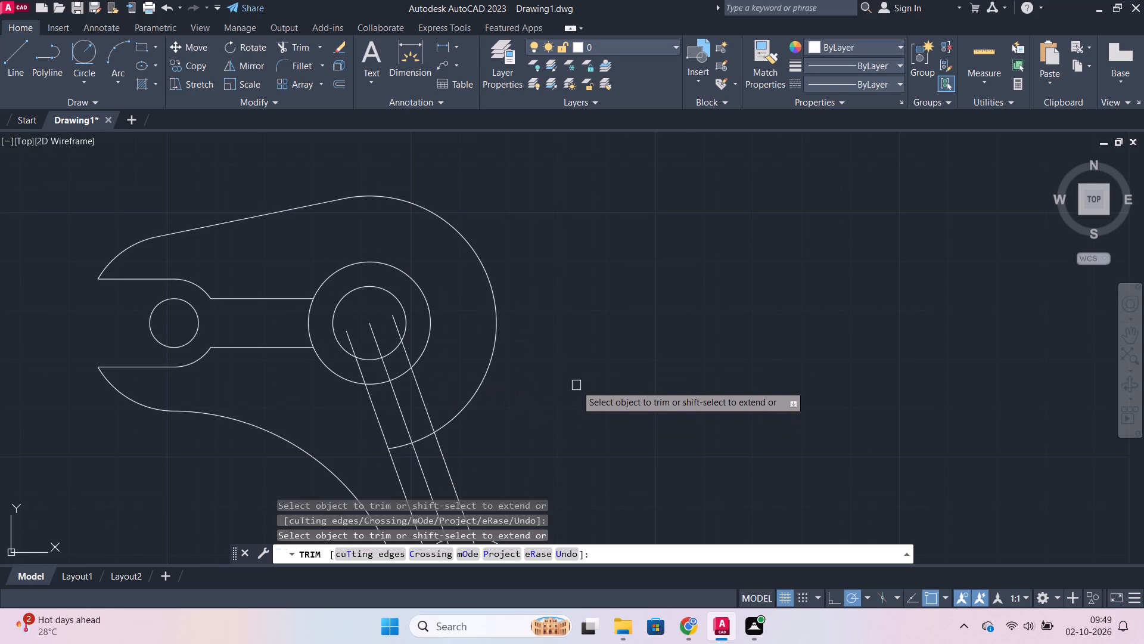
scroll(542, 351, down, 1)
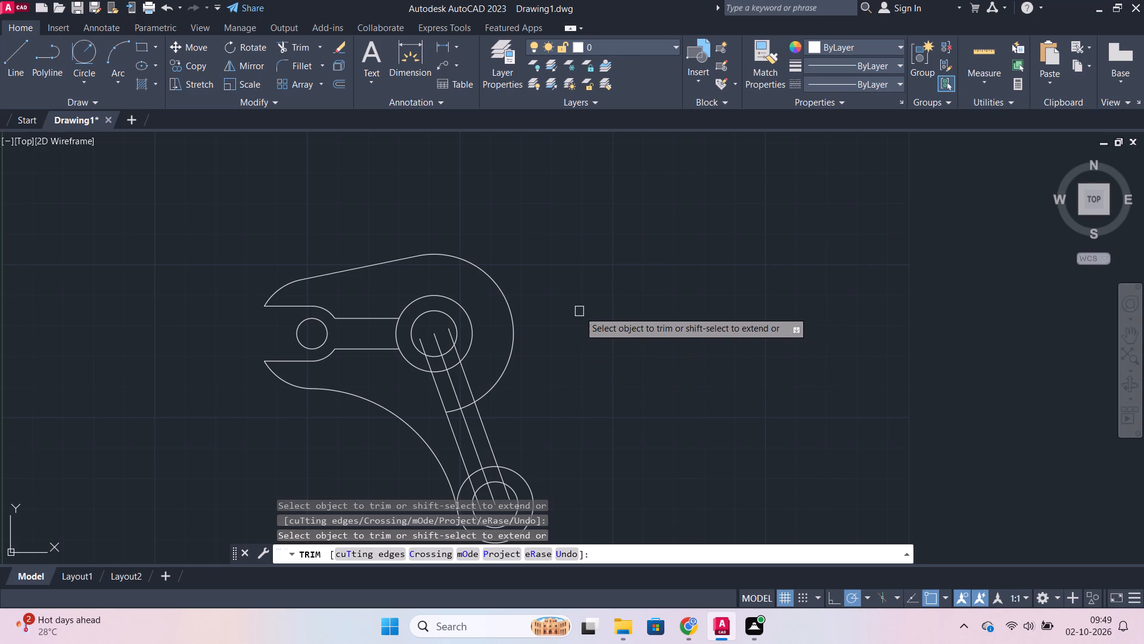
key(Escape)
Fillet the jaw's upper inner arc to the horizontal arm's upper edge with radius 10.
key(f)
key(Return)
key(r)
key(Return)
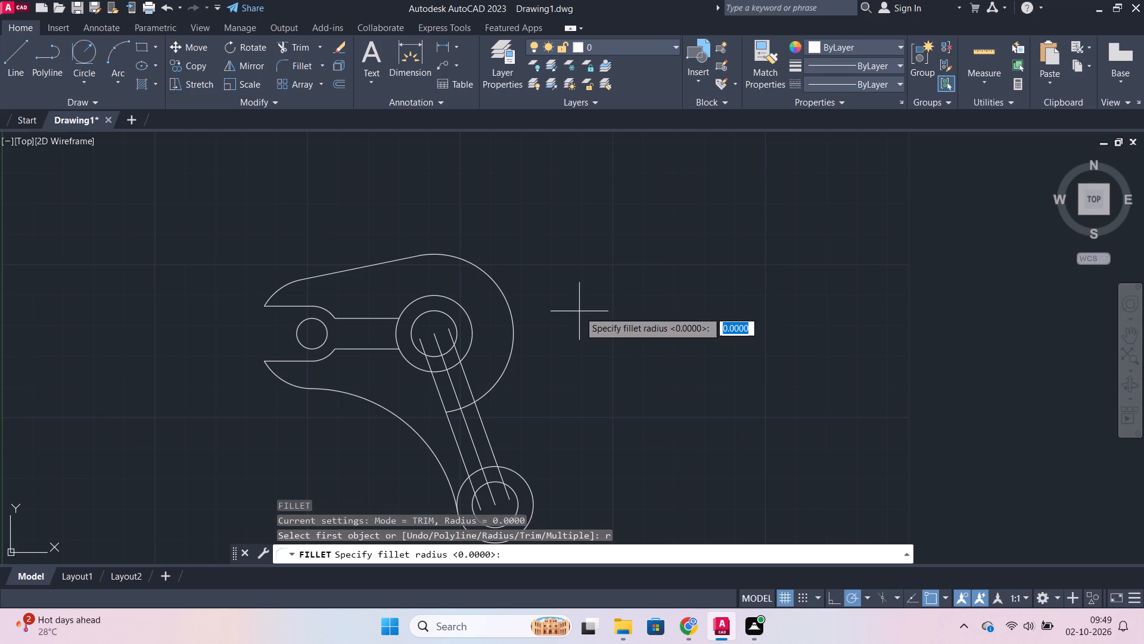
text(10)
key(Return)
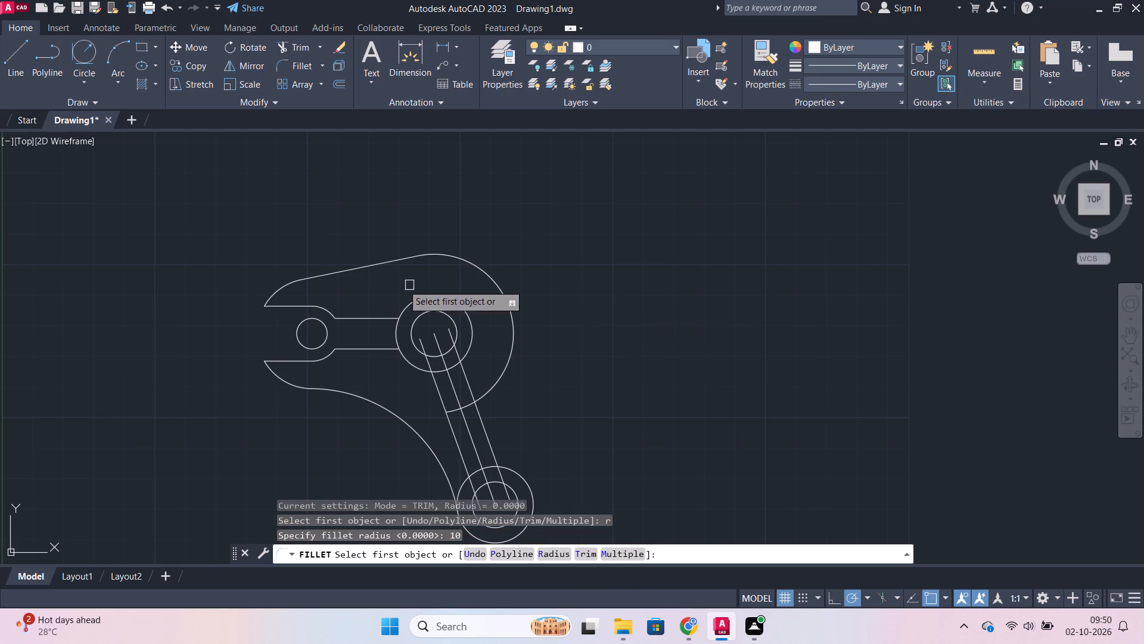
click(325, 308)
click(348, 315)
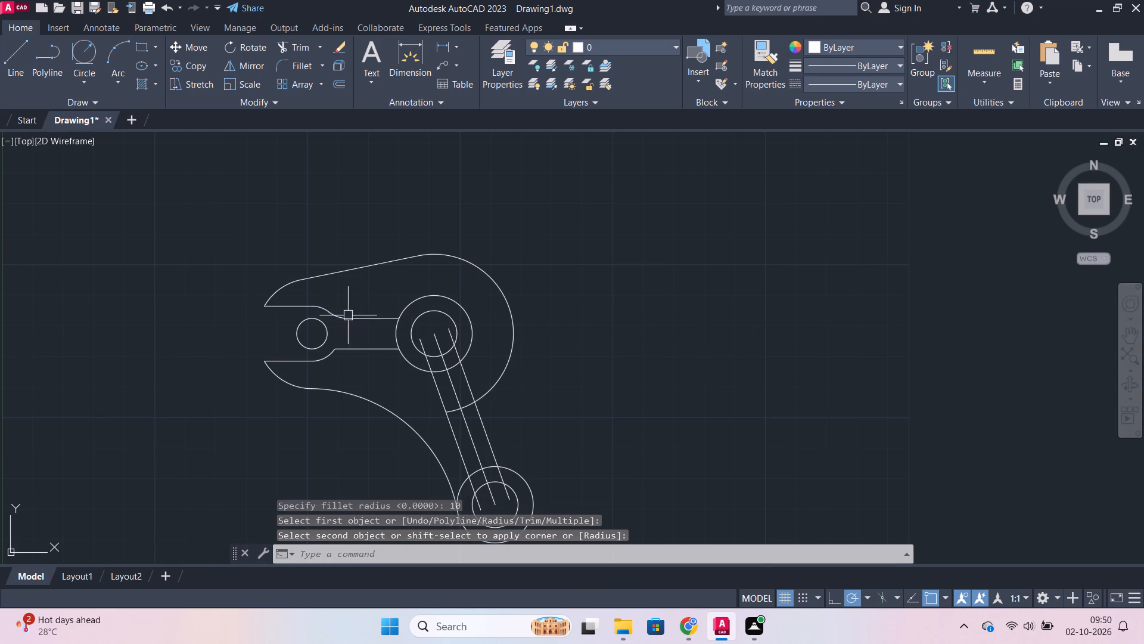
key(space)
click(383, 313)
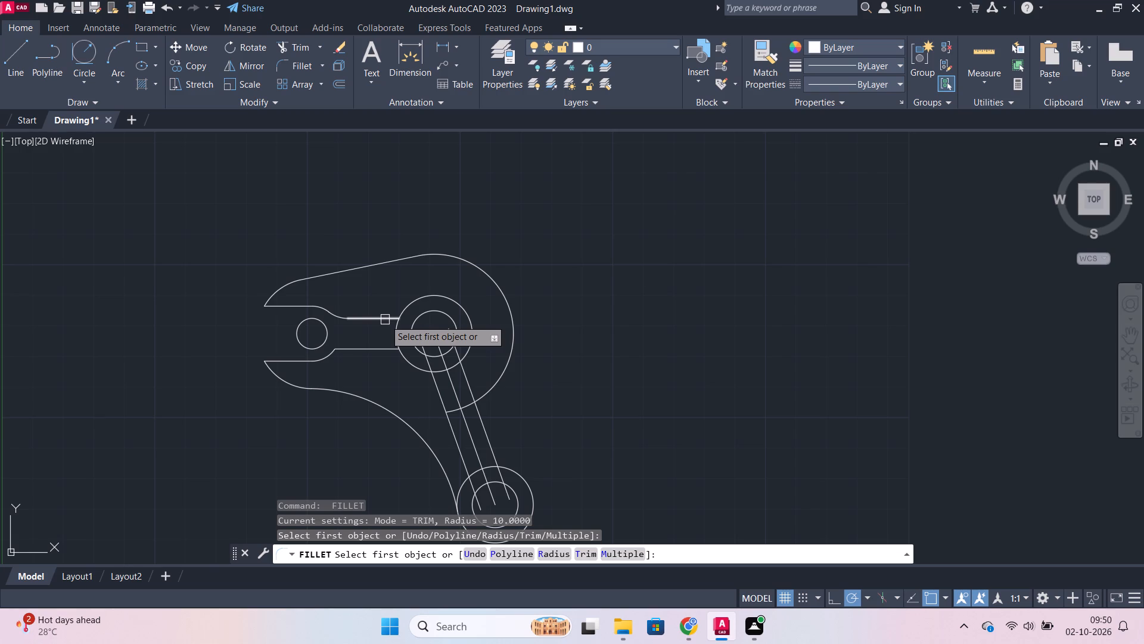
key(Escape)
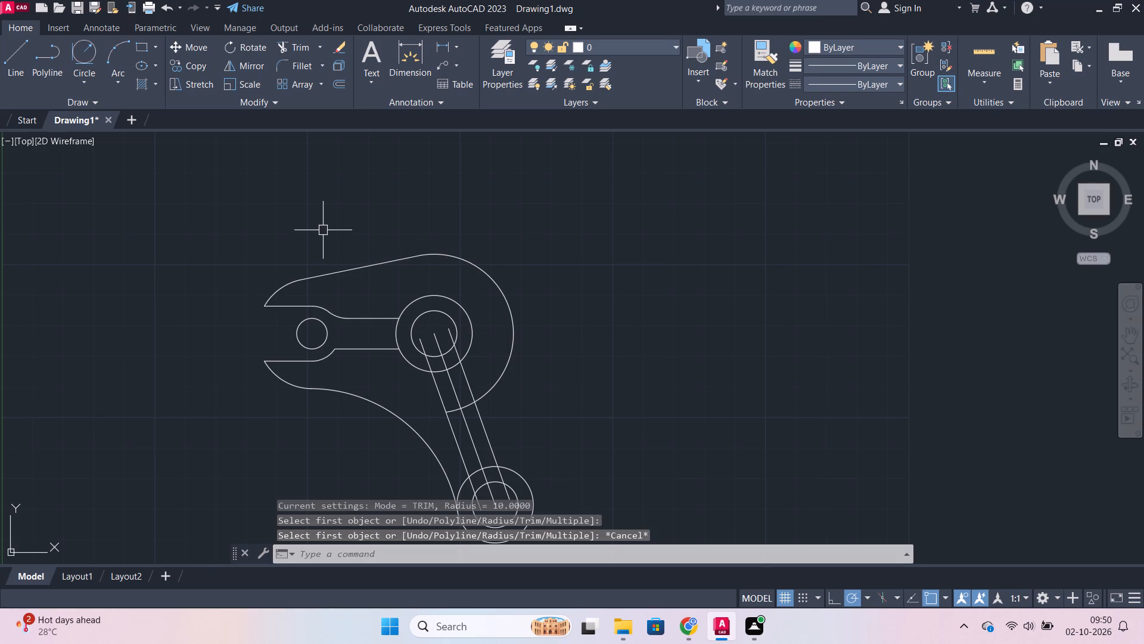
Fillet the horizontal arm's upper edge to the outer circle of the upper boss with radius 20.
key(f)
key(Return)
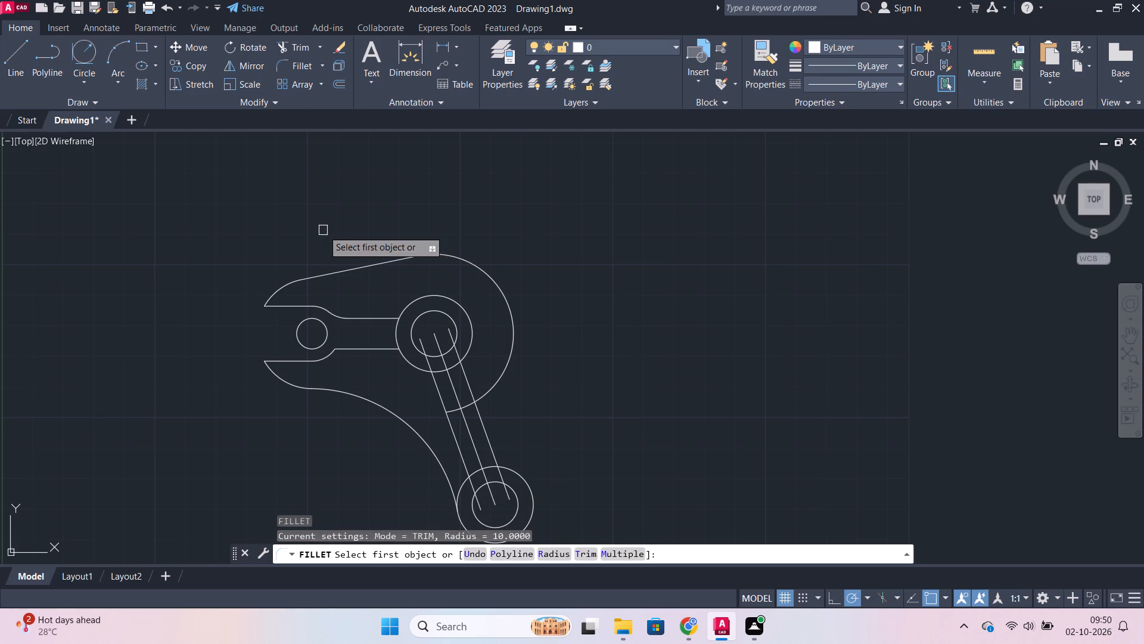
key(r)
key(Return)
text(20)
key(Return)
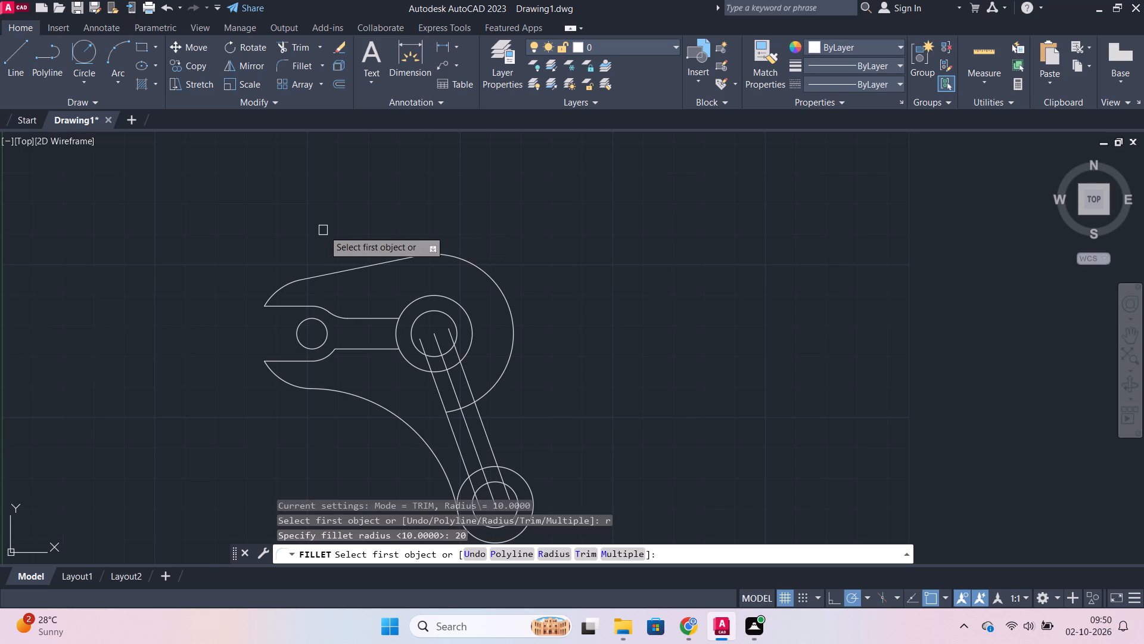
scroll(508, 379, up, 2)
scroll(338, 281, down, 1)
scroll(260, 222, down, 1)
middle_drag(260, 222, 316, 249)
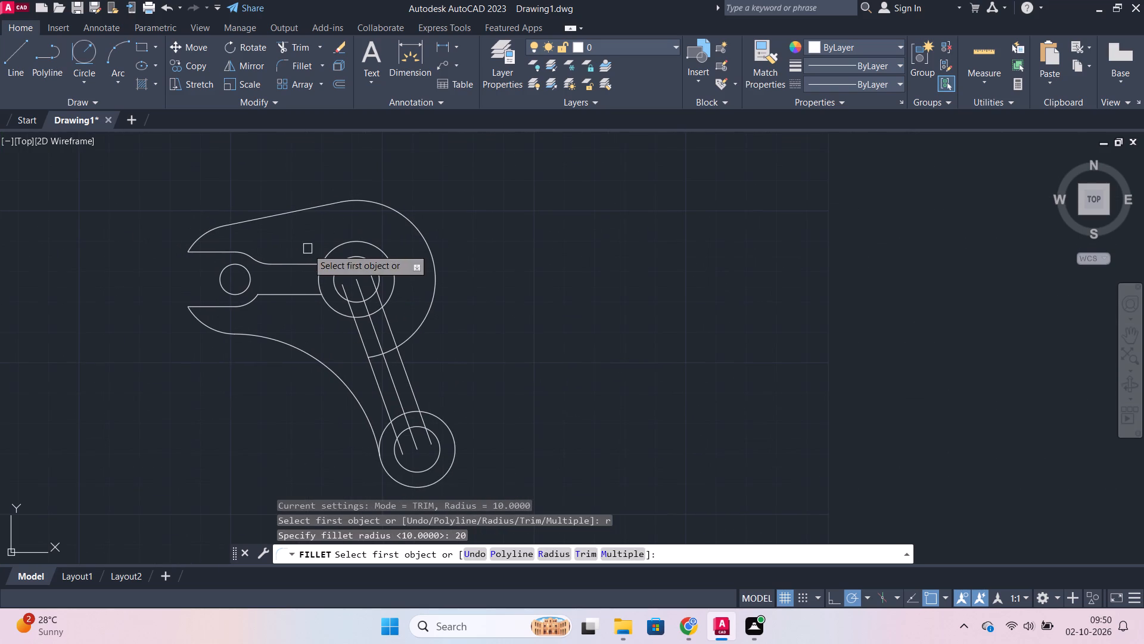
click(292, 265)
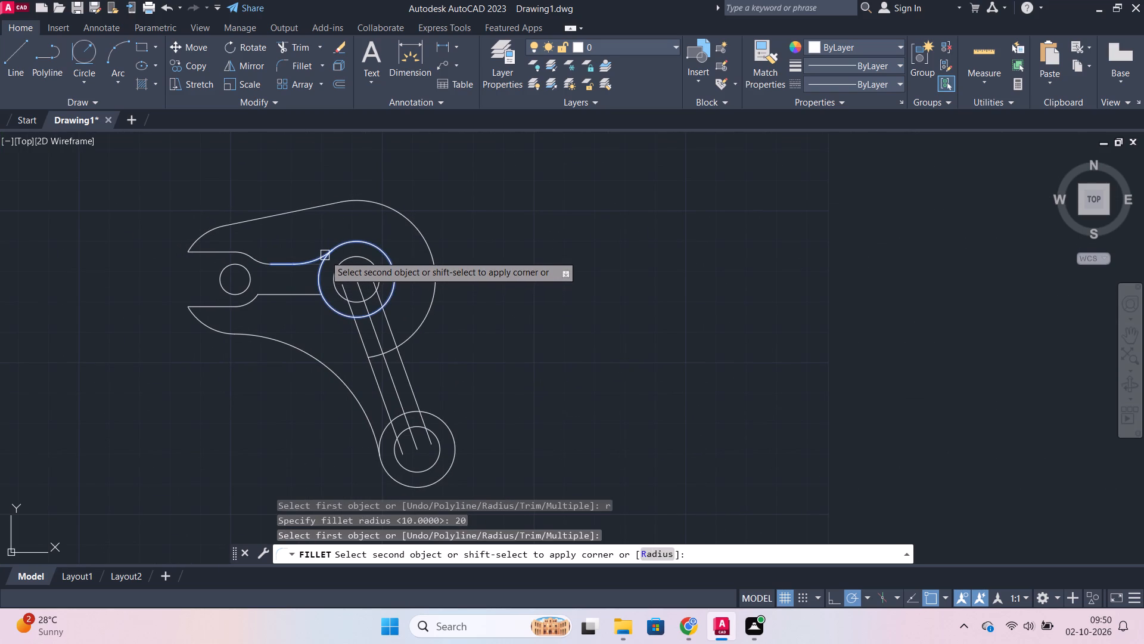
click(325, 255)
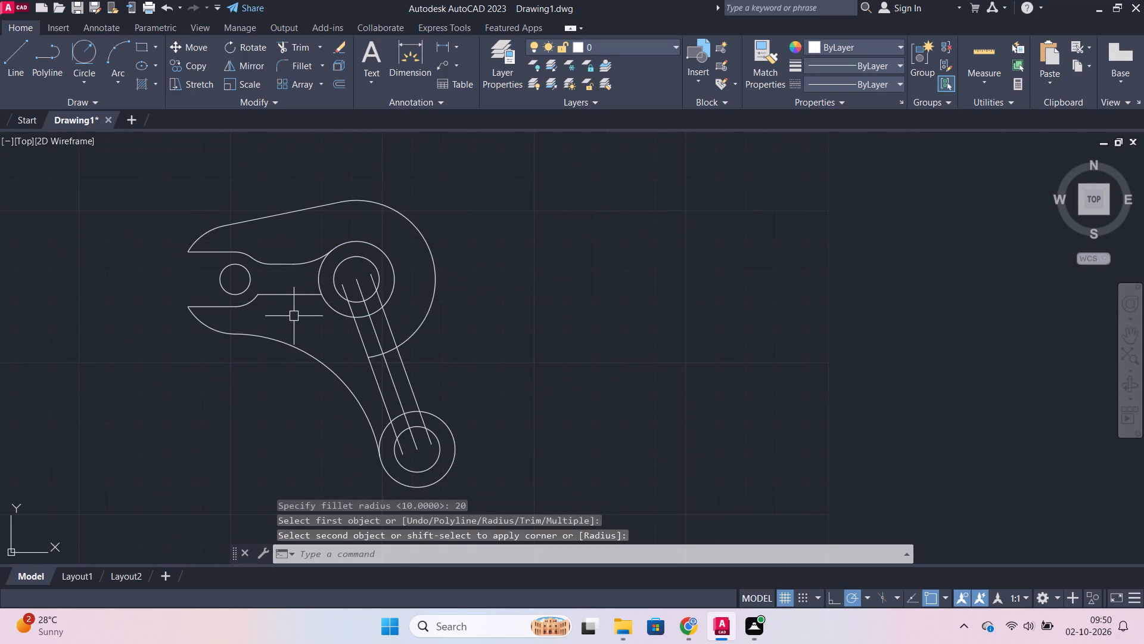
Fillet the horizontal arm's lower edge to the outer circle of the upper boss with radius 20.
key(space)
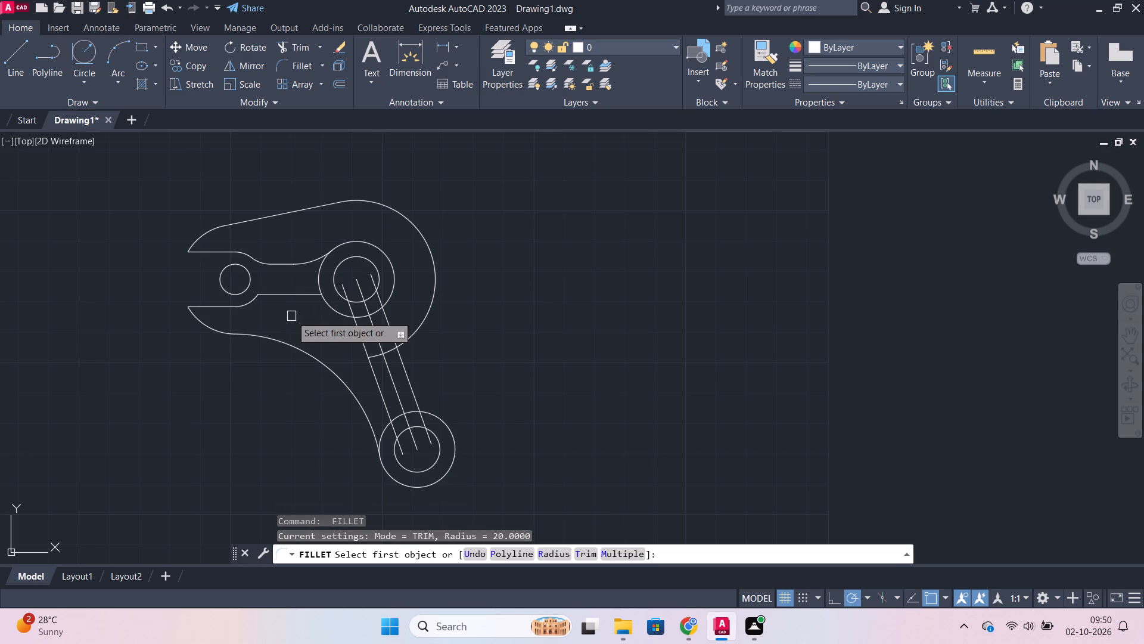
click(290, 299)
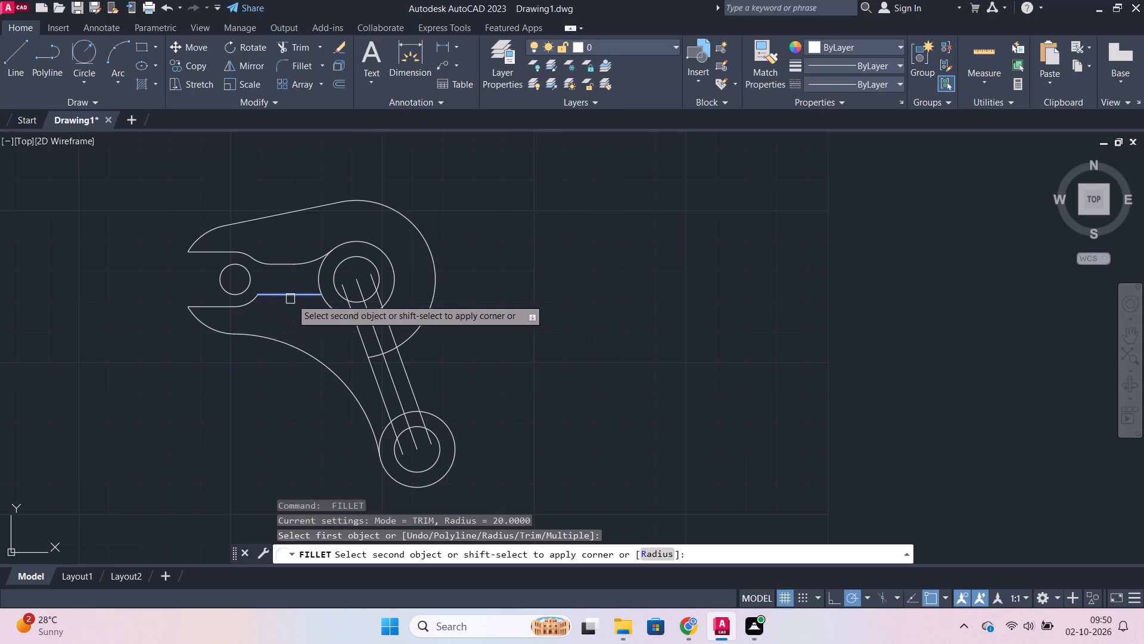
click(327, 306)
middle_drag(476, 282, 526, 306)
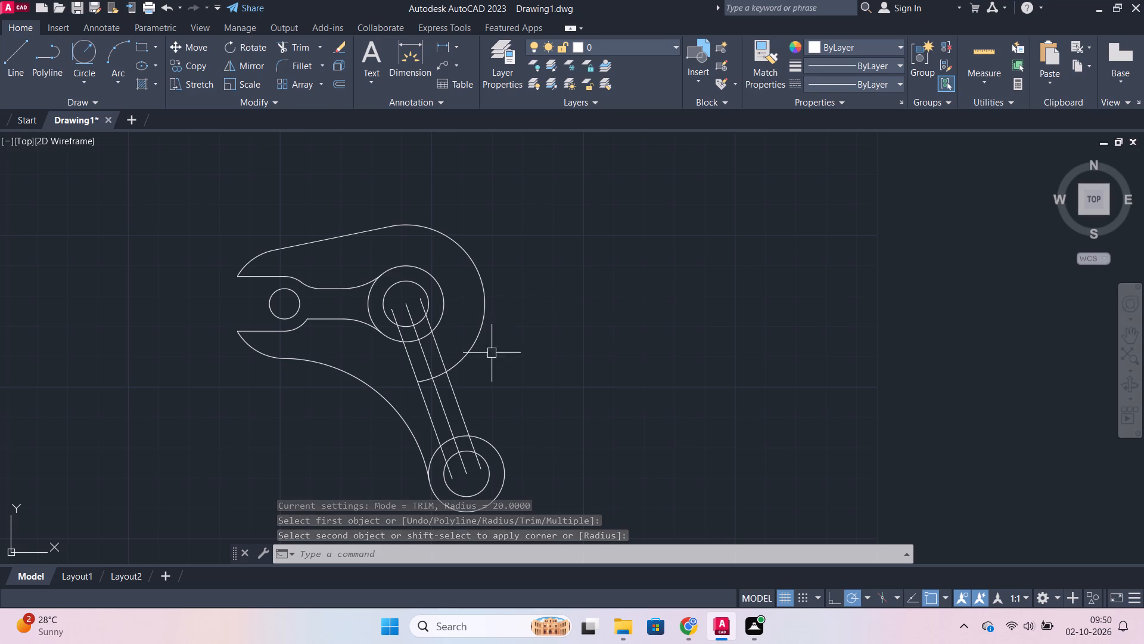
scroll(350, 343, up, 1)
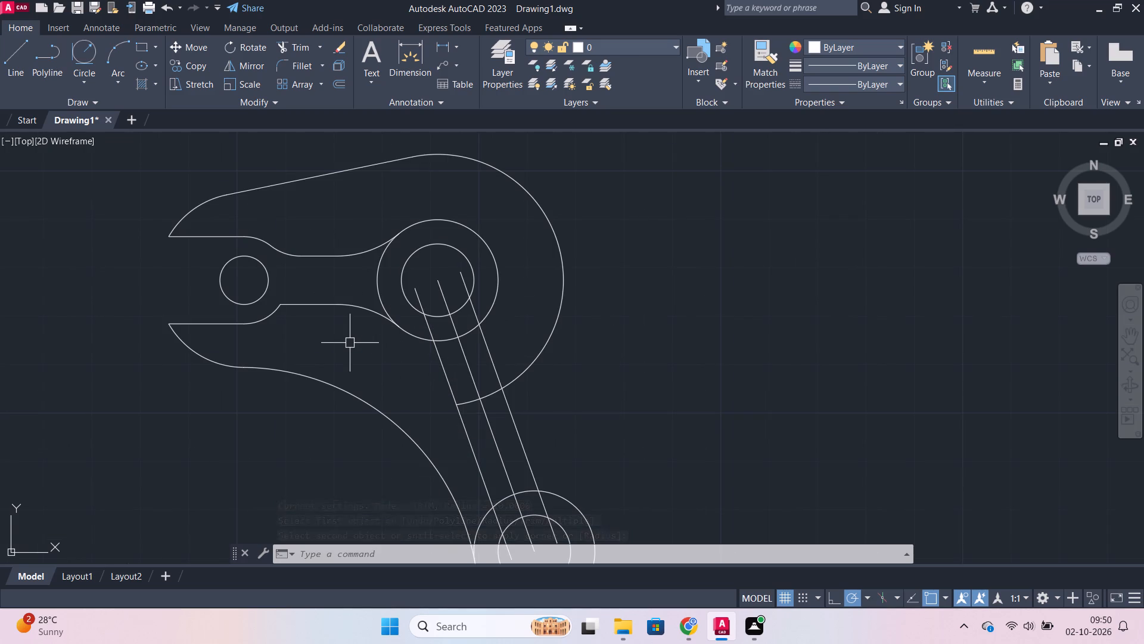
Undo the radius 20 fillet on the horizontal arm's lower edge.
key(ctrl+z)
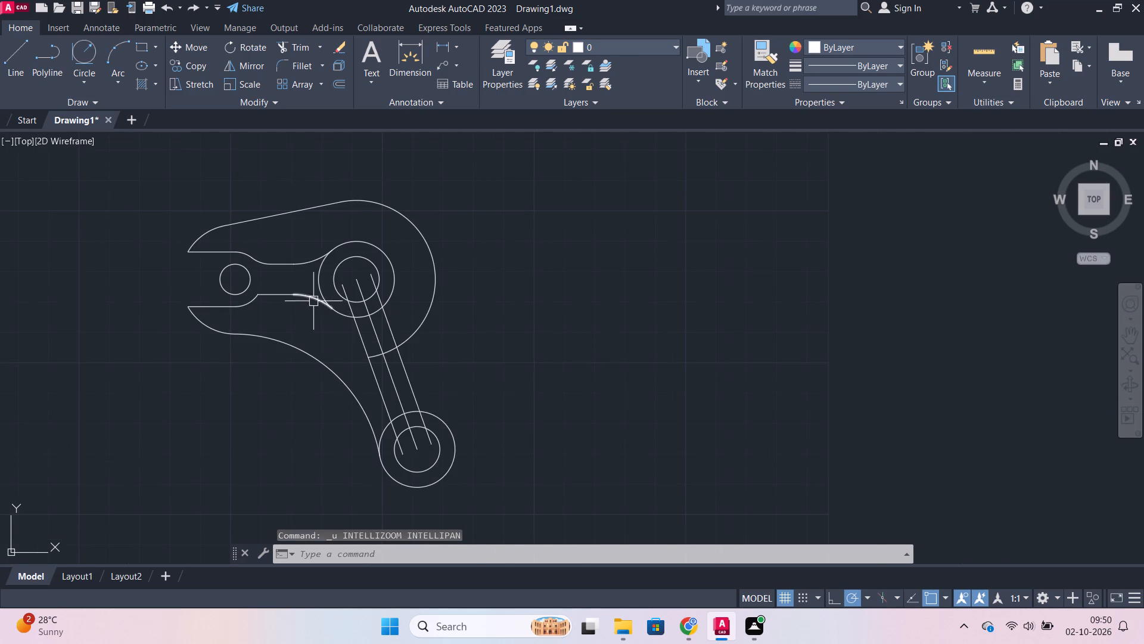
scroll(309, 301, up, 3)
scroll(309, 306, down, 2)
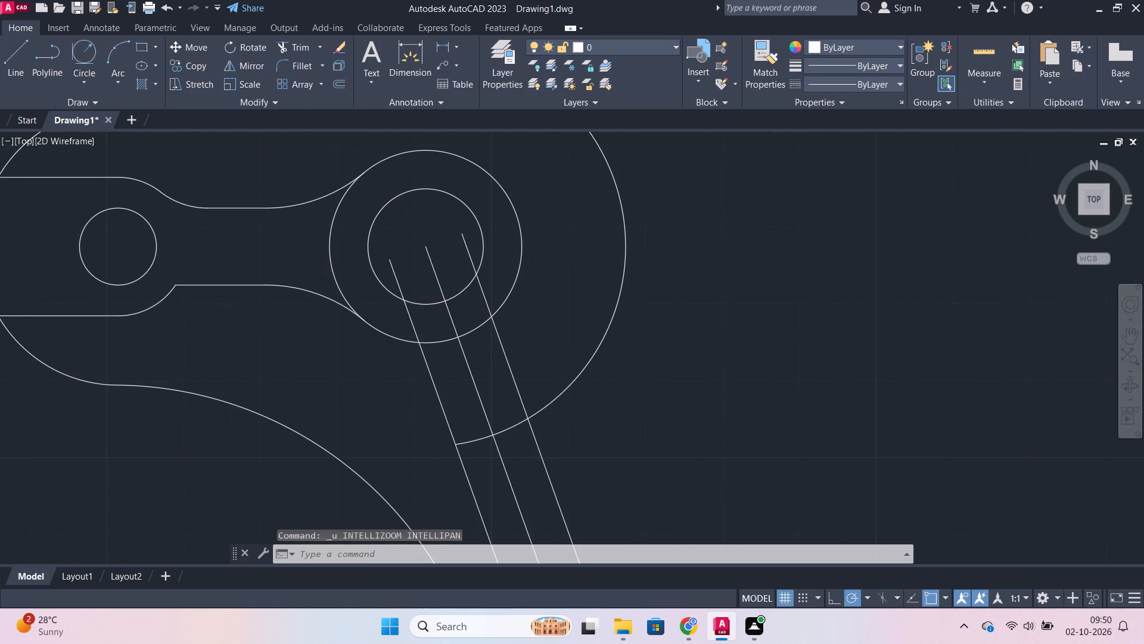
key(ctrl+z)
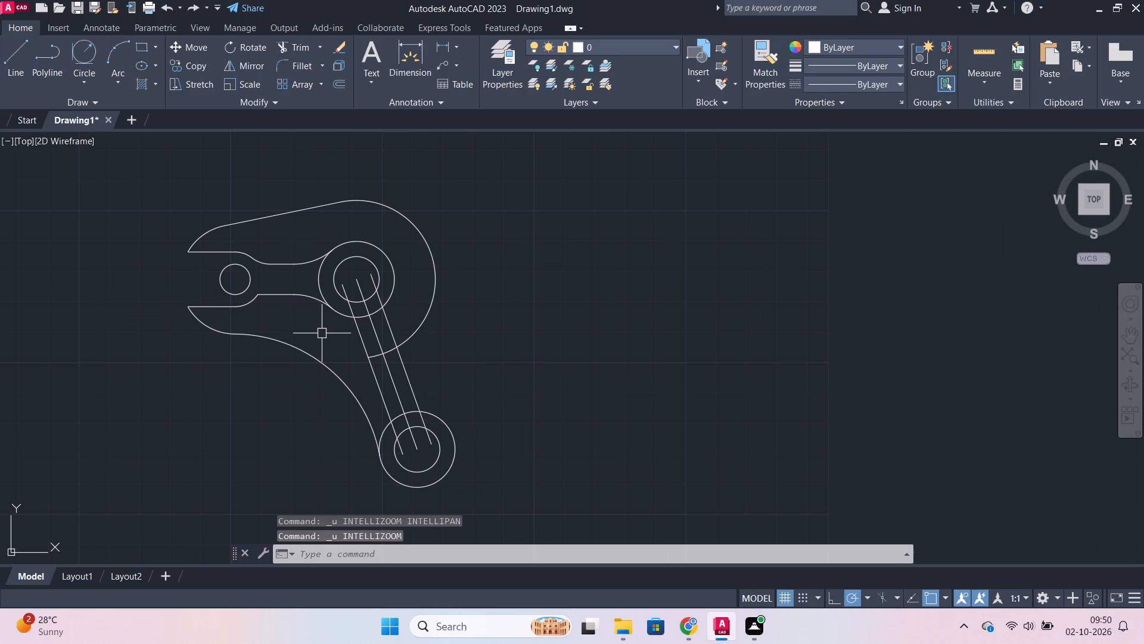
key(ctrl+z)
Fillet the jaw's lower inner arc to the horizontal arm's lower edge with radius 10.
scroll(298, 311, up, 1)
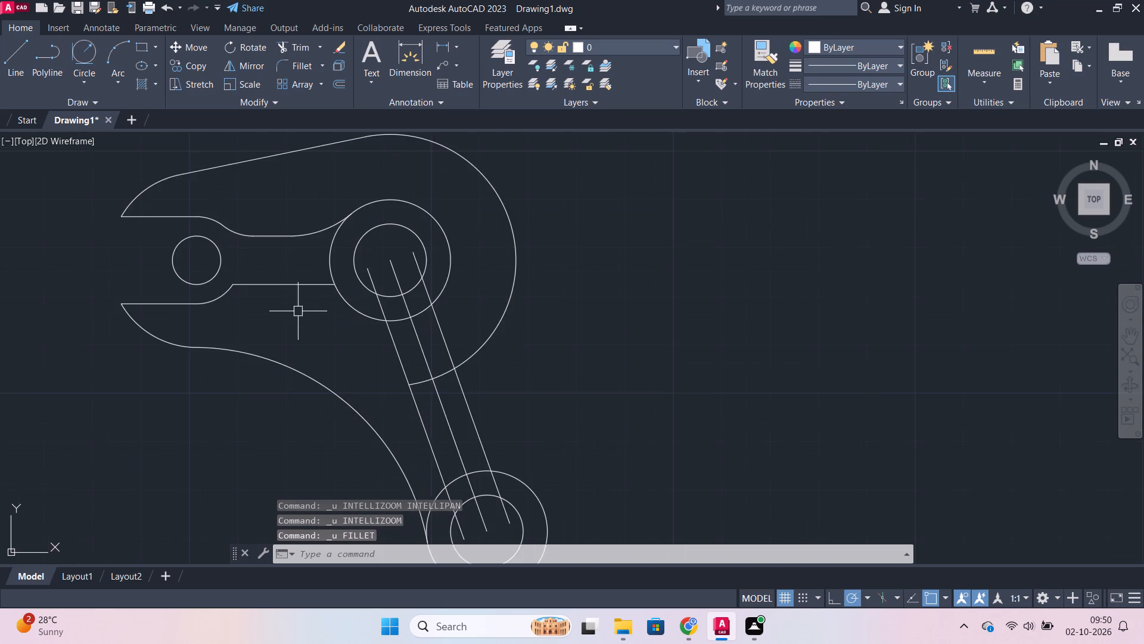
middle_drag(298, 311, 421, 394)
key(f)
key(Return)
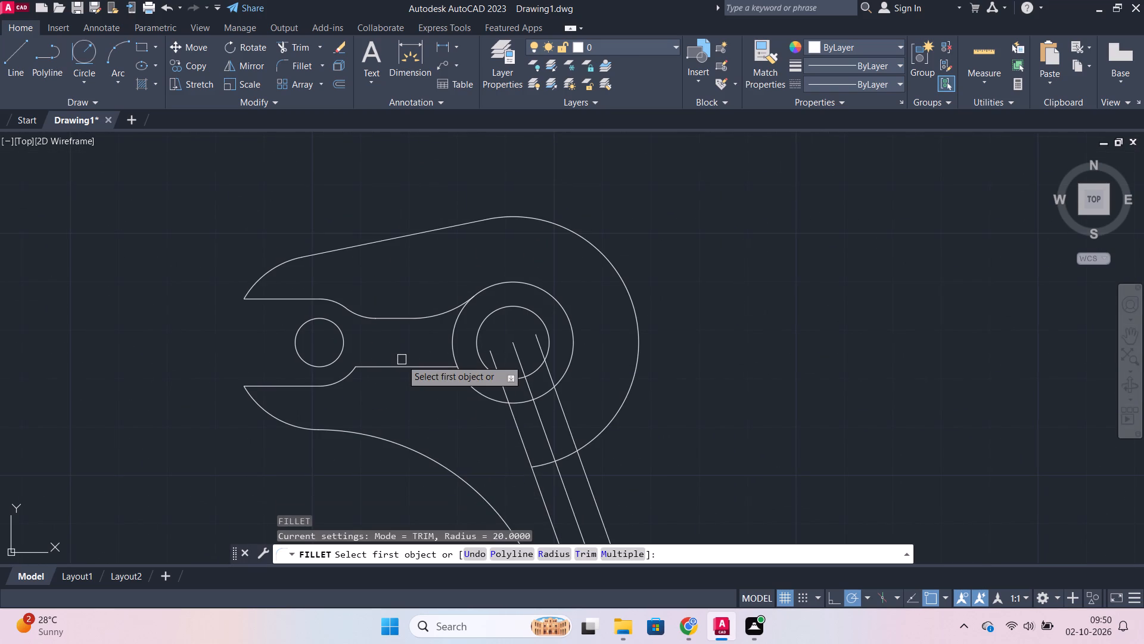
key(r)
key(Return)
text(10)
key(Return)
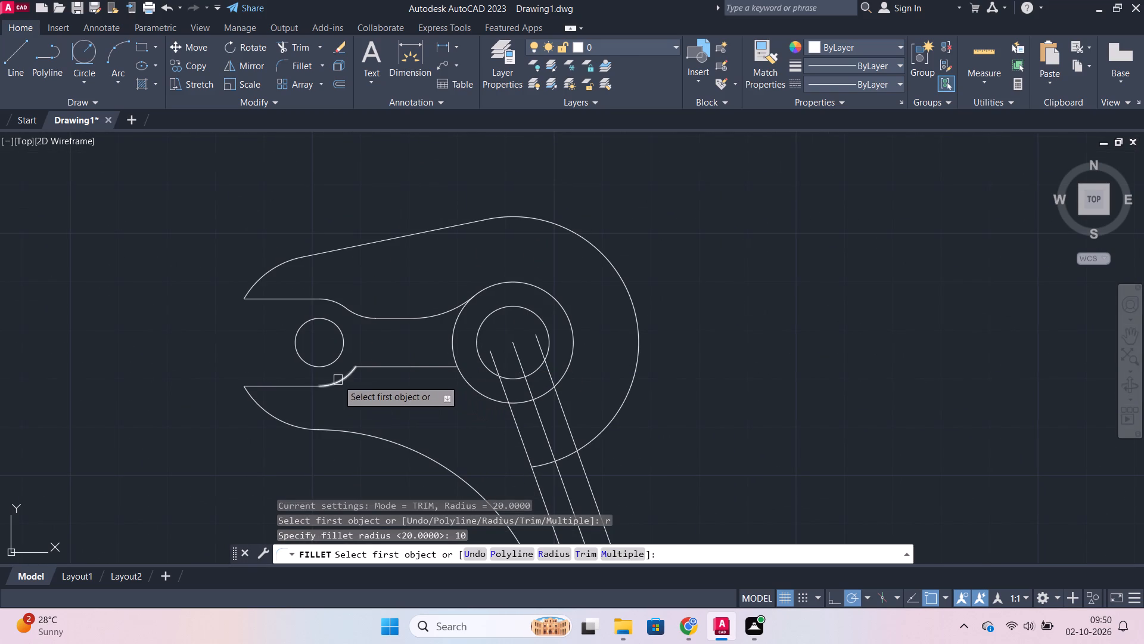
click(338, 380)
click(380, 369)
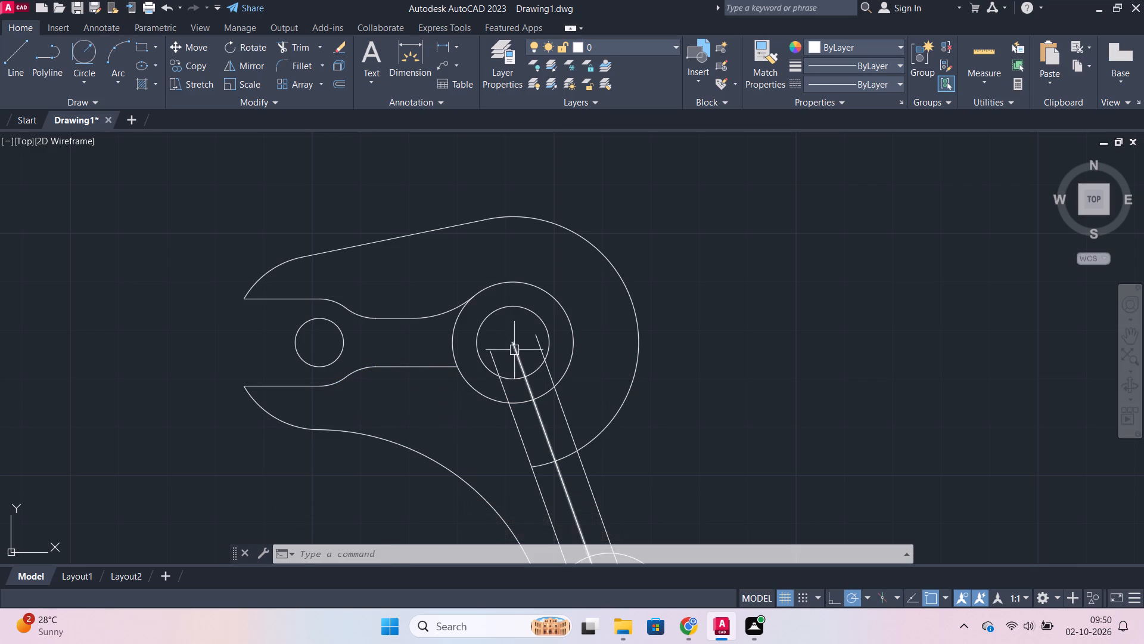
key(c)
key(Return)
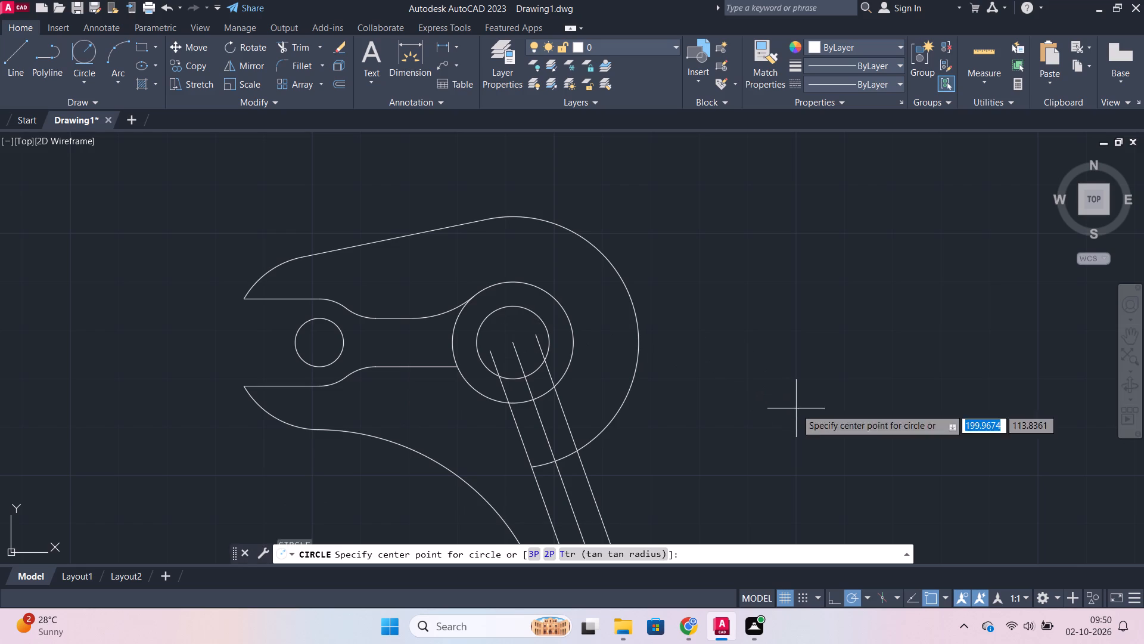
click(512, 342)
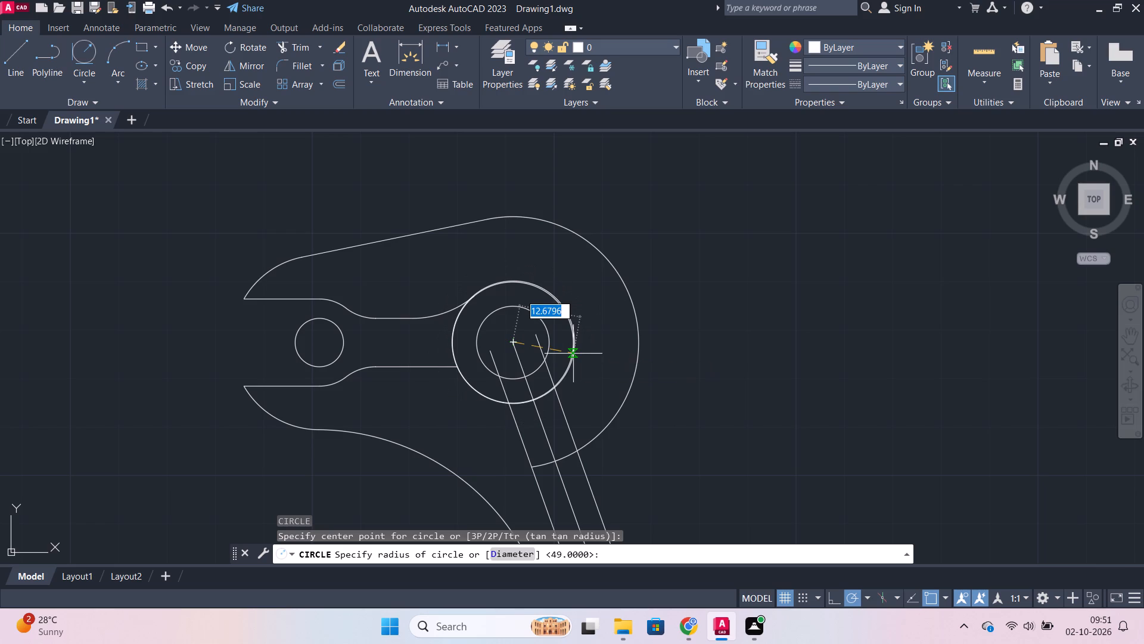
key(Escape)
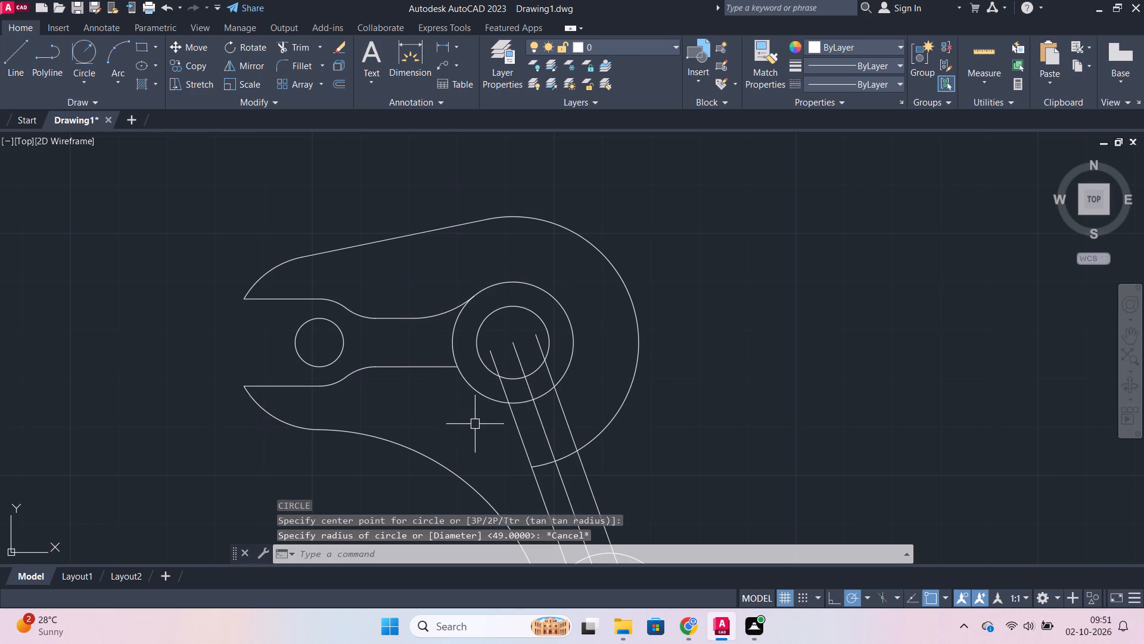
Trim both edge lines of the slanted arm inside the upper boss back to its outer circle.
middle_drag(475, 424, 423, 390)
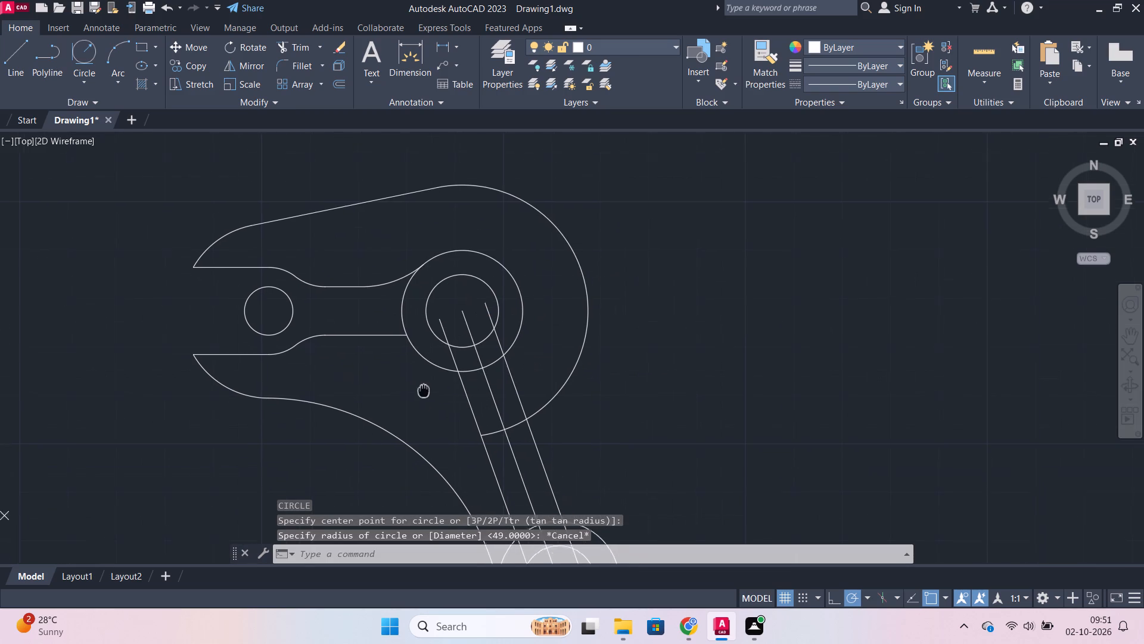
middle_drag(423, 390, 423, 389)
text(tr)
key(Return)
click(455, 355)
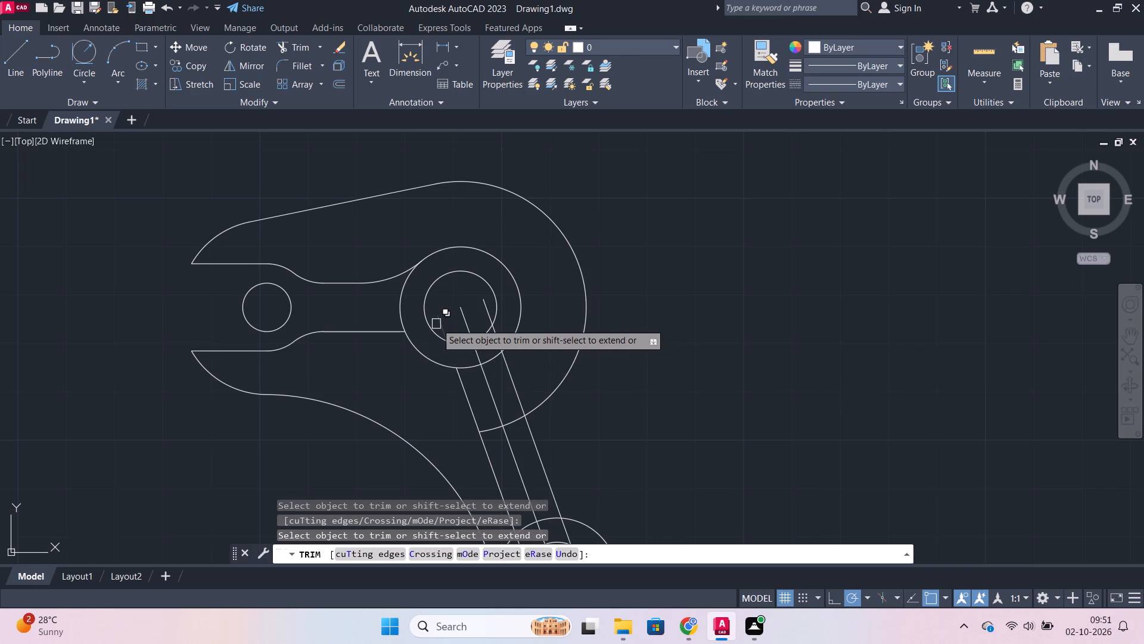
click(436, 323)
click(494, 375)
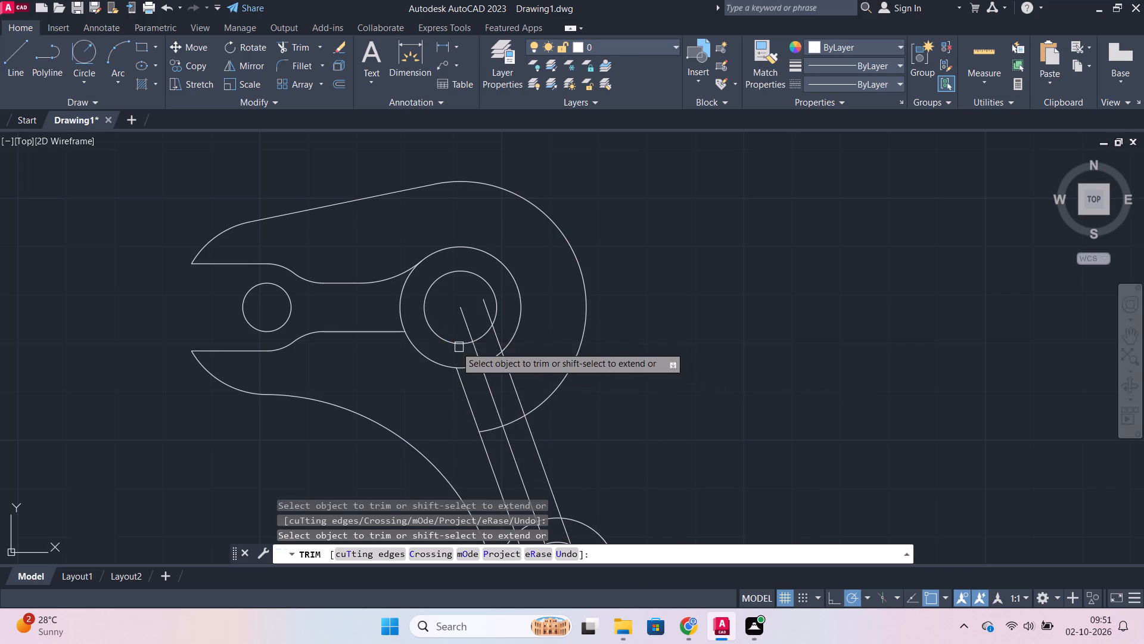
click(484, 308)
click(494, 336)
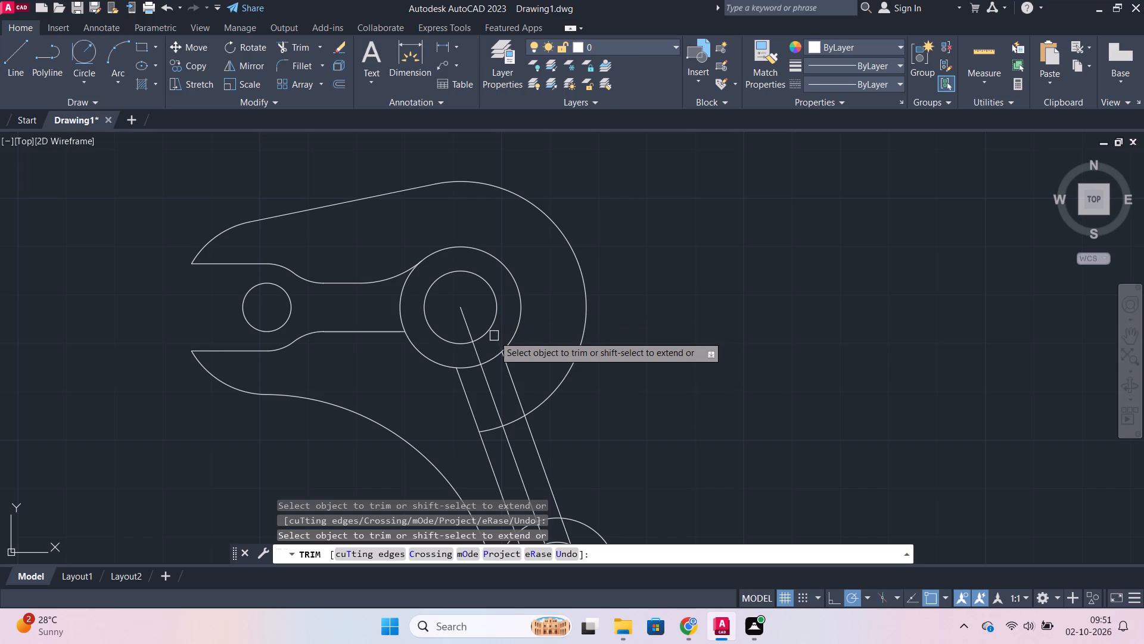
Trim the upper boss's outer circle between the horizontal arm's edges and between the slanted arm's left edge and centre line.
scroll(413, 398, up, 1)
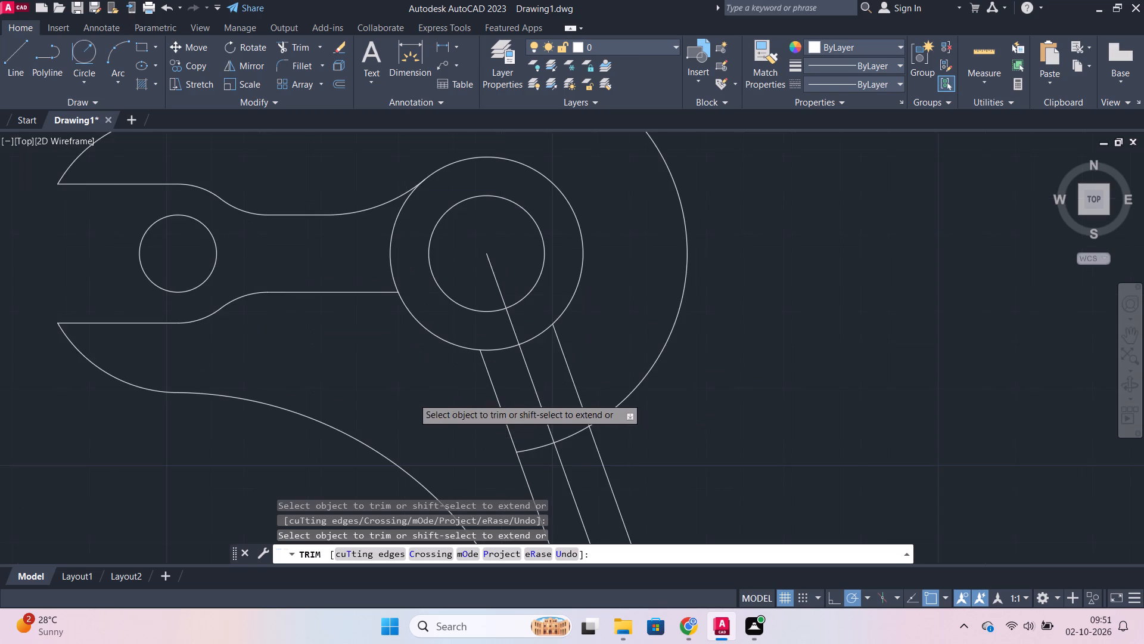
middle_drag(413, 398, 432, 426)
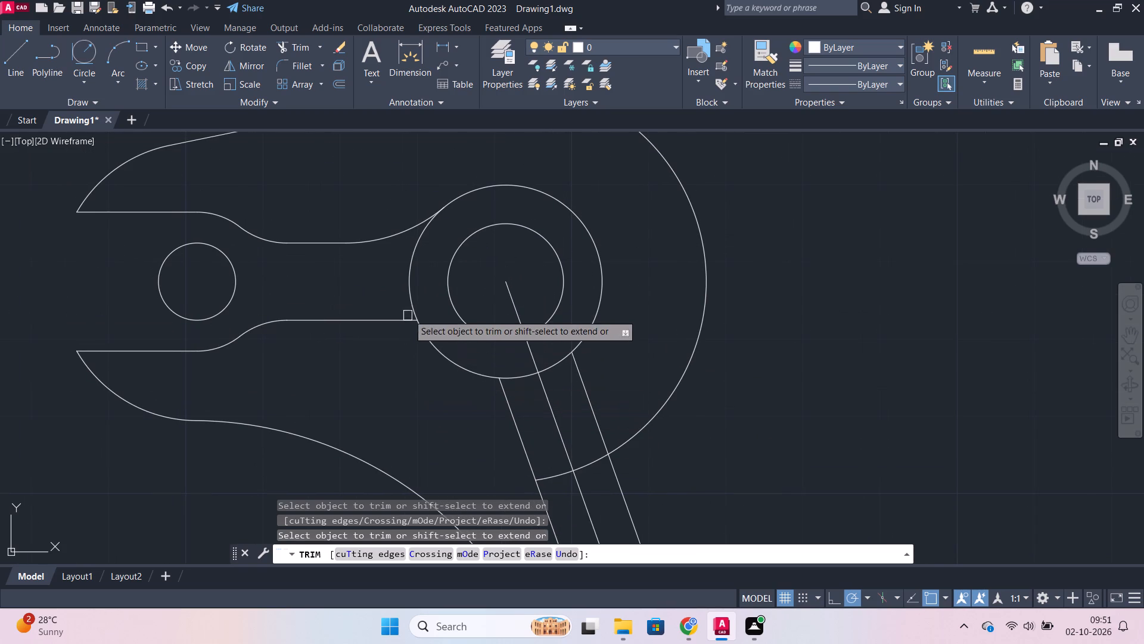
click(406, 299)
click(515, 378)
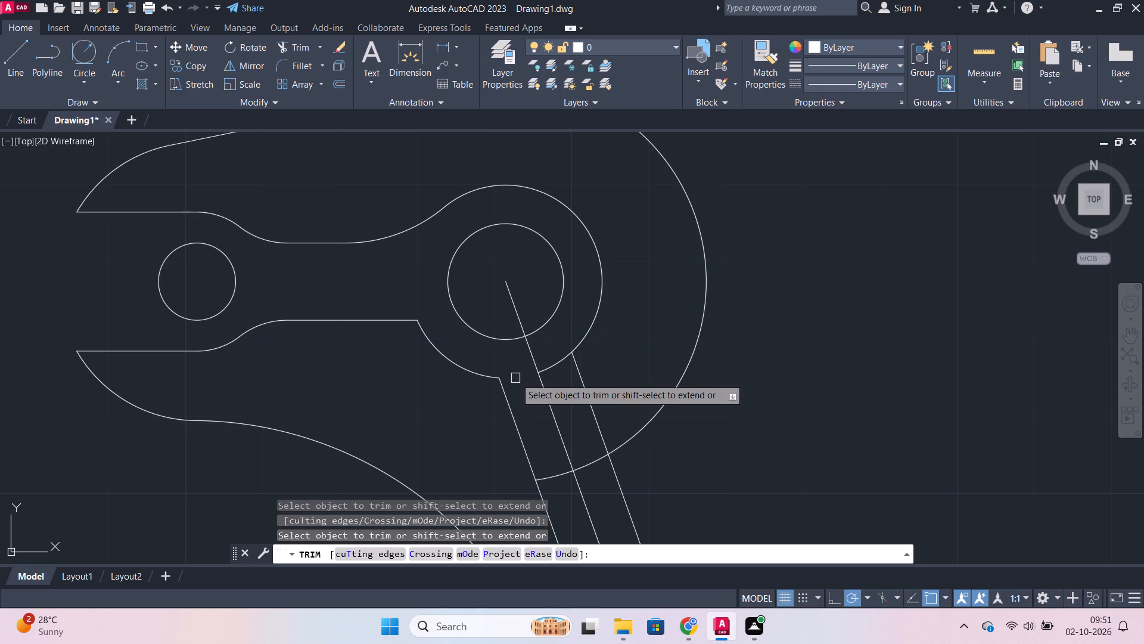
key(Escape)
Fillet the horizontal arm's lower edge to the upper boss's outer arc with radius 10.
key(f)
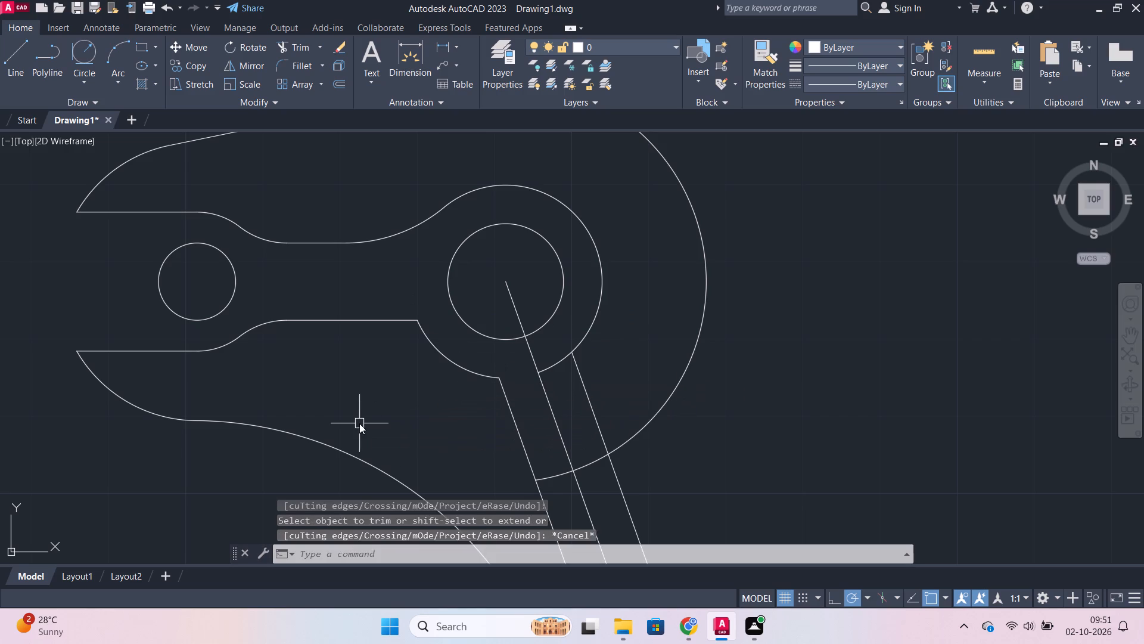
key(Return)
key(r)
key(Return)
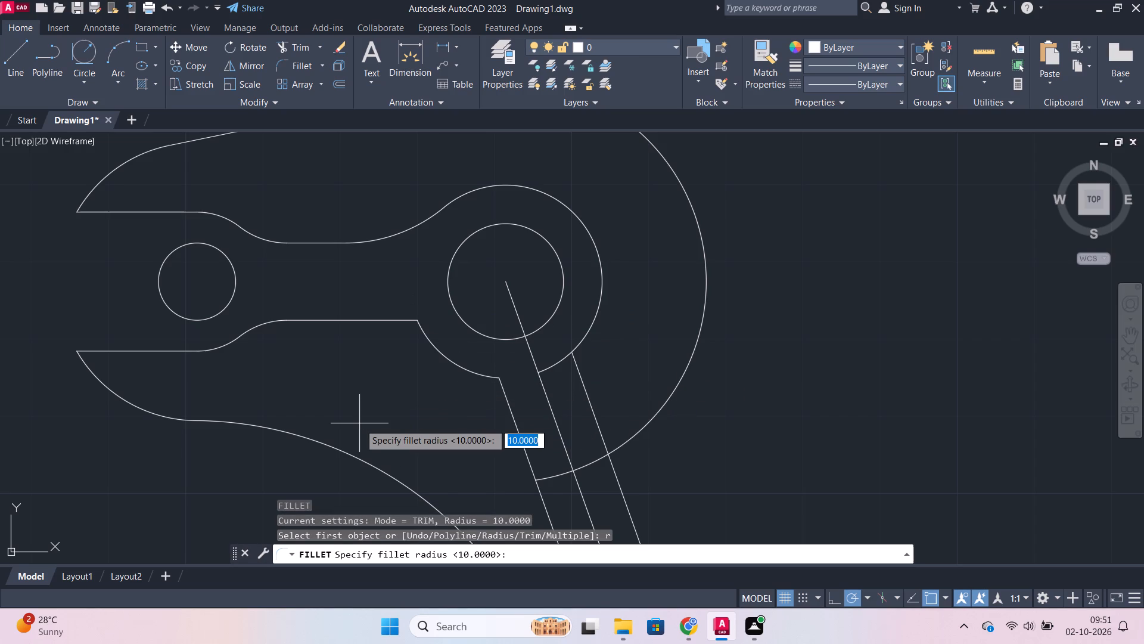
key(space)
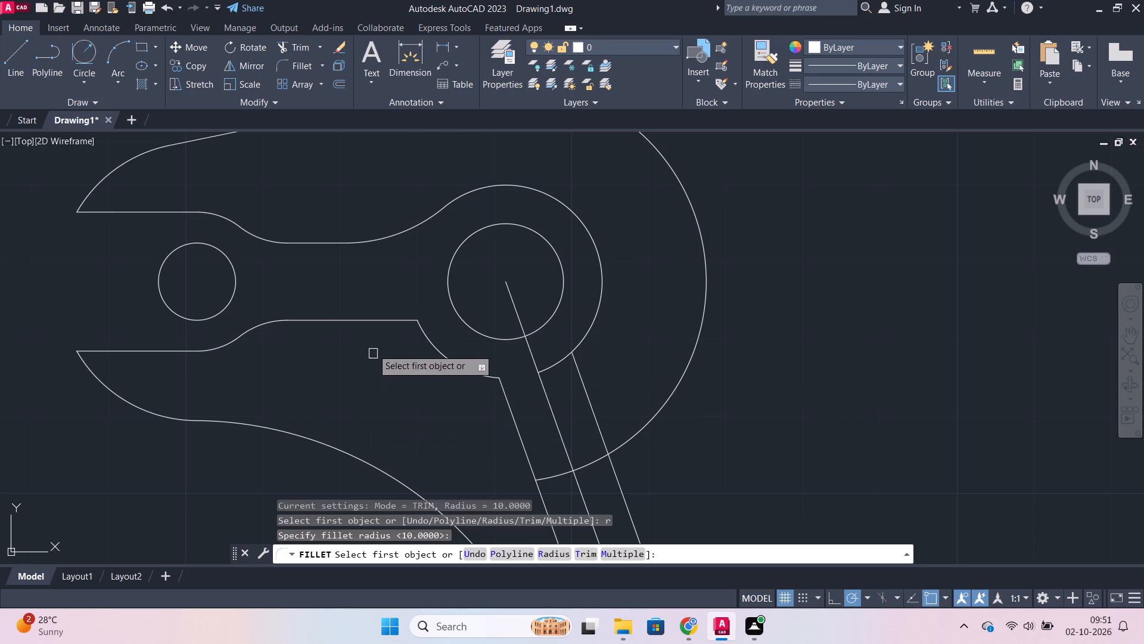
click(391, 323)
click(418, 328)
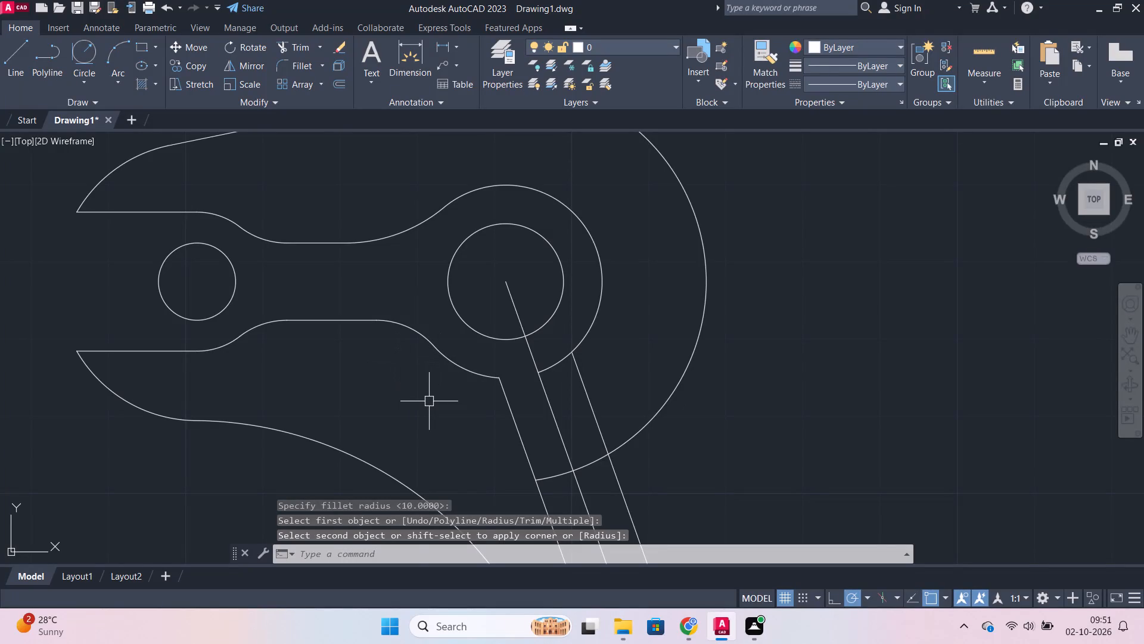
Fillet the upper boss's lower outer arc to the slanted arm's left edge with radius 20.
key(s)
key(BackSpace)
key(e)
key(BackSpace)
key(f)
key(Return)
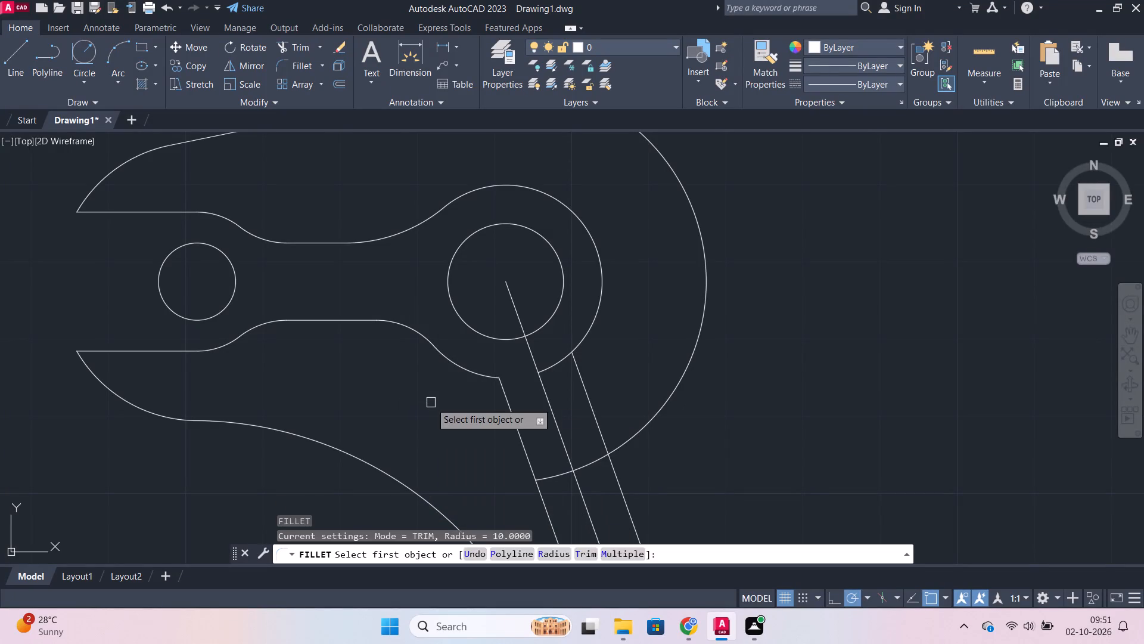
key(r)
key(Return)
text(20)
key(Return)
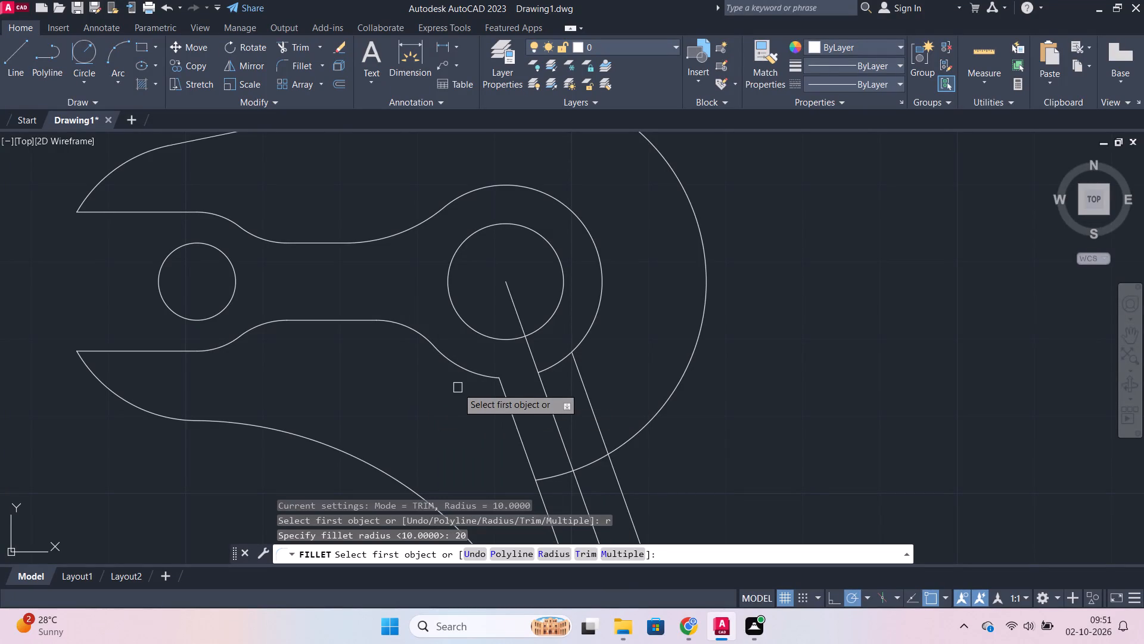
click(480, 379)
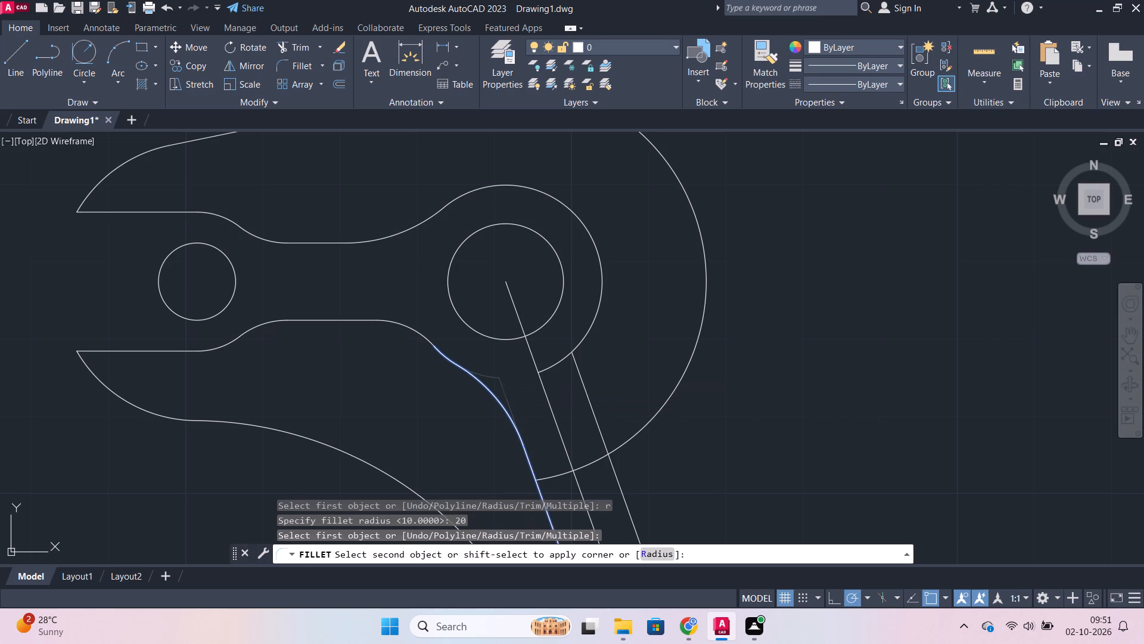
click(507, 392)
Fillet the slanted arm's right edge to the lower boss's outer circle with radius 20.
scroll(366, 408, down, 1)
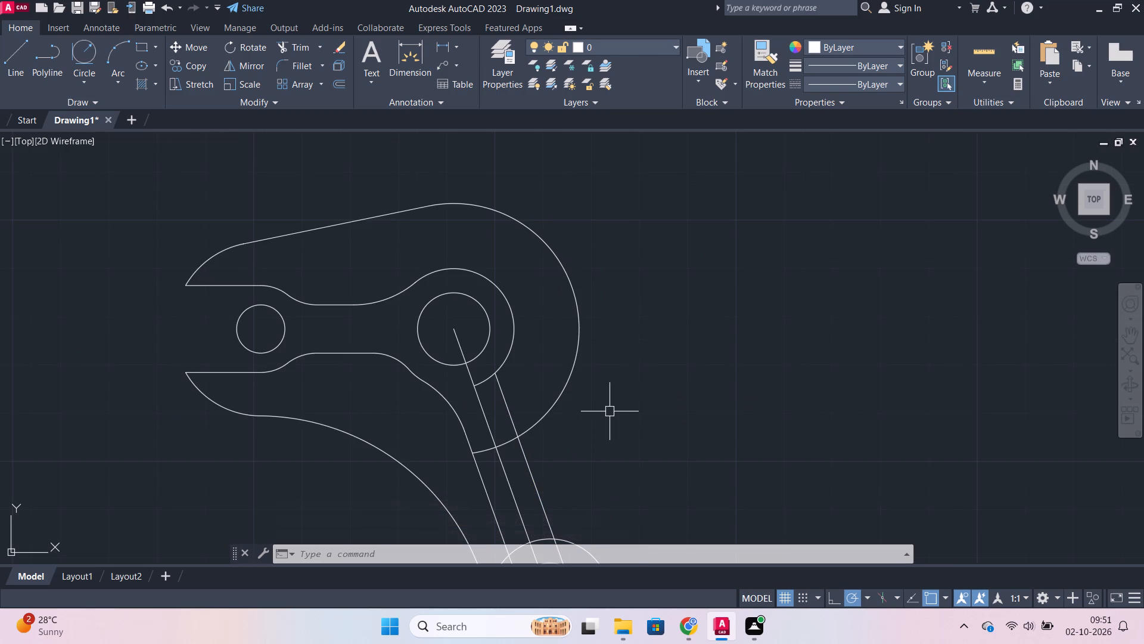
scroll(617, 400, down, 1)
middle_drag(627, 400, 651, 349)
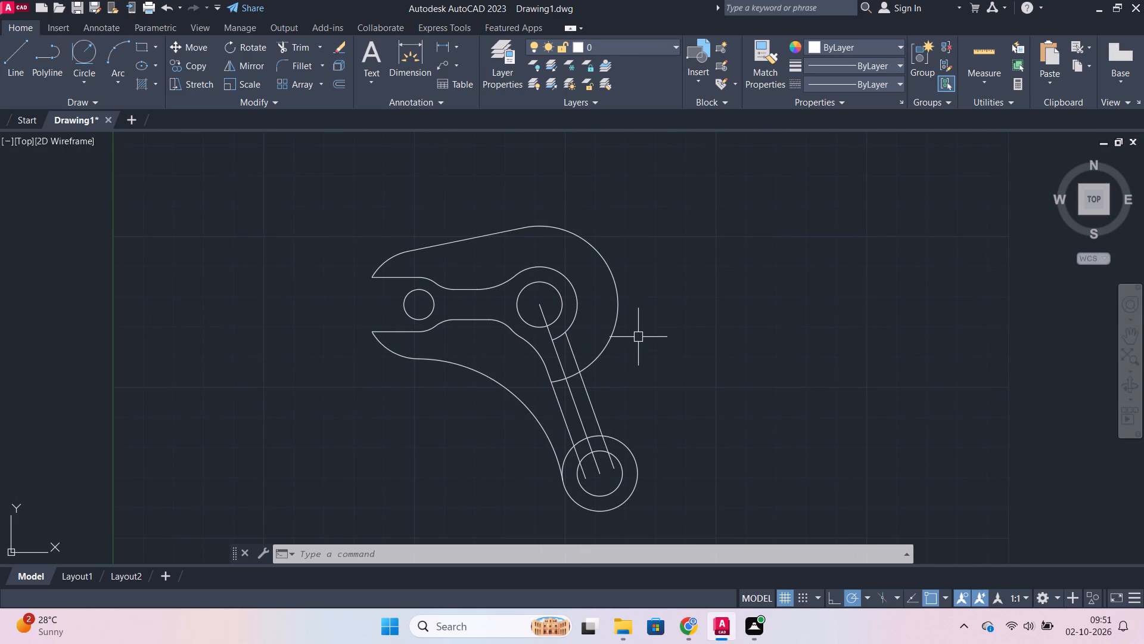
middle_drag(645, 339, 630, 339)
middle_drag(651, 396, 642, 396)
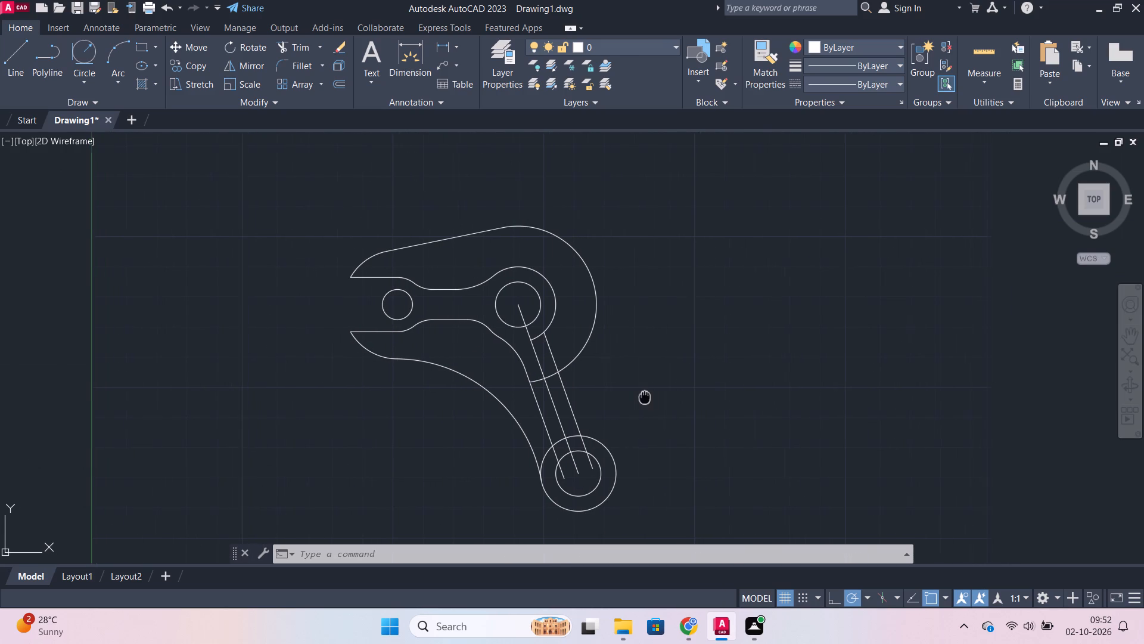
middle_drag(642, 396, 548, 420)
key(f)
key(Return)
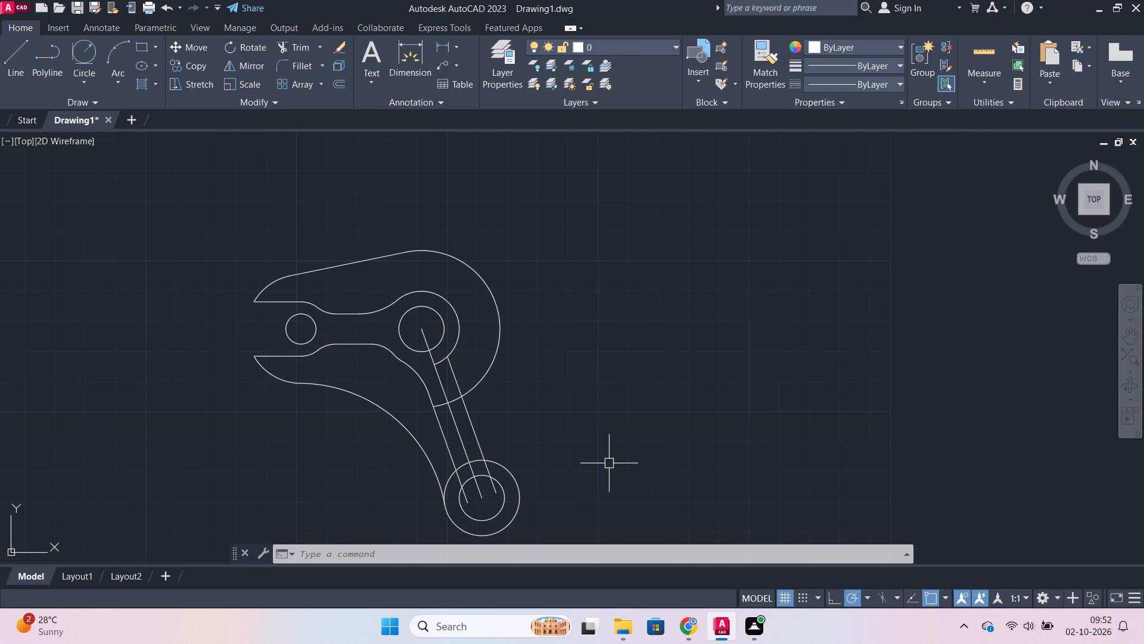
key(r)
key(Return)
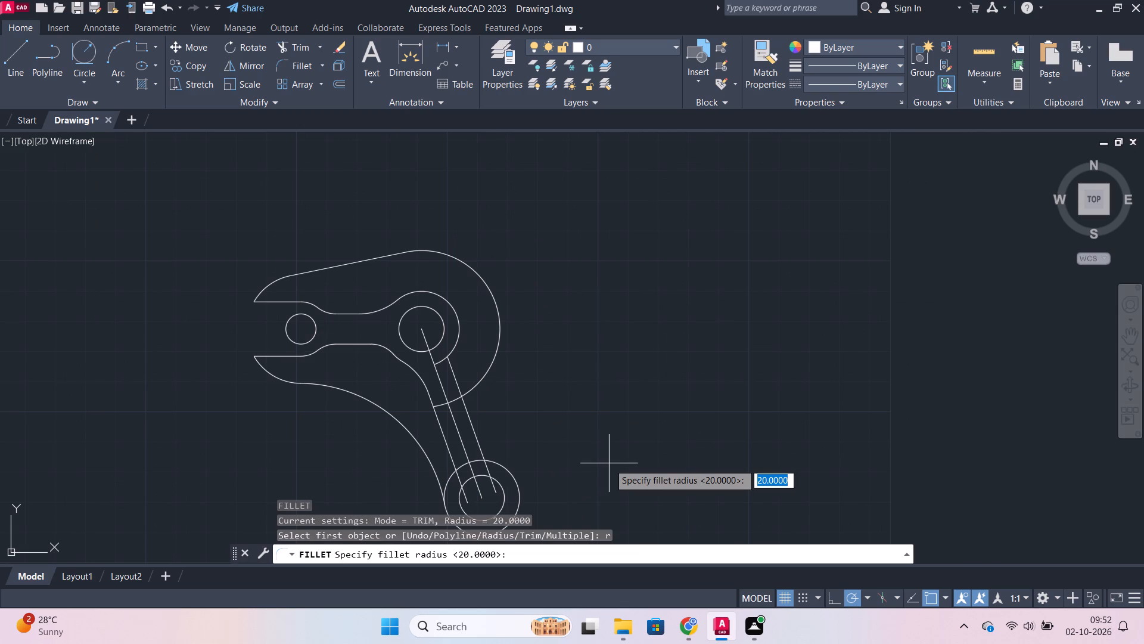
key(Return)
middle_drag(533, 432, 520, 370)
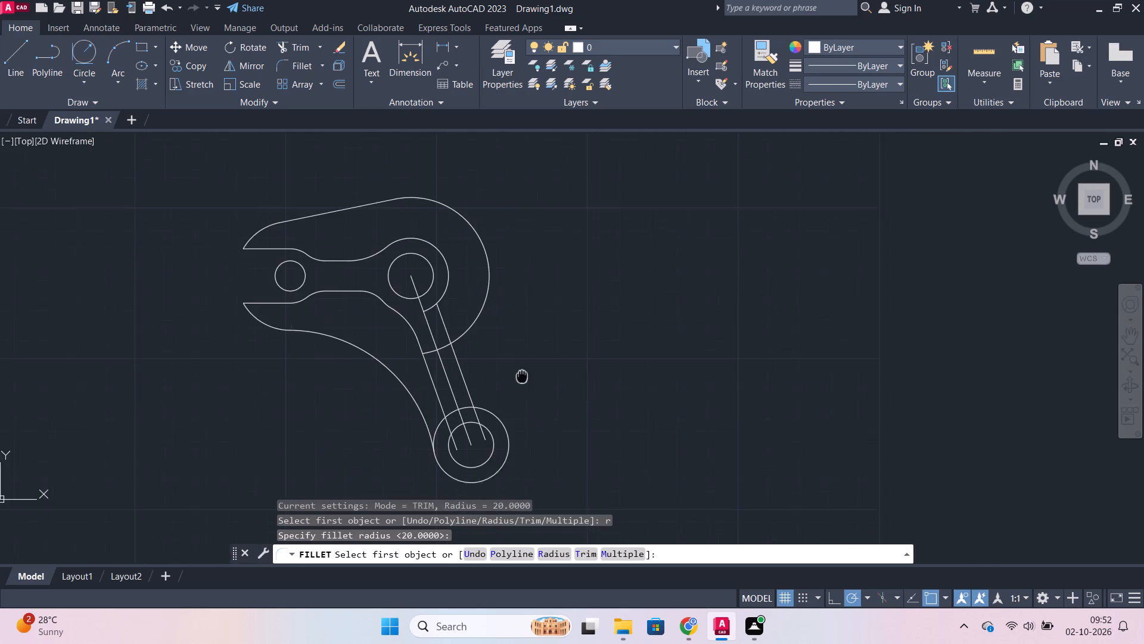
middle_drag(520, 370, 519, 368)
scroll(512, 367, up, 2)
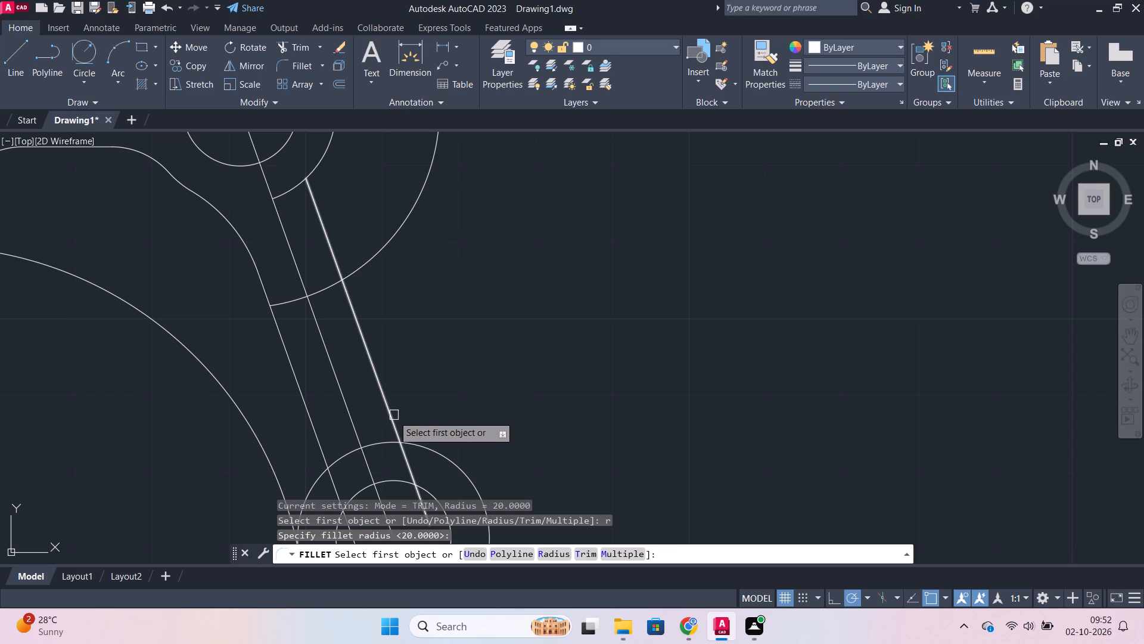
click(393, 417)
click(424, 447)
Fillet the slanted arm's left edge to the lower boss's outer circle with the same radius of 20.
scroll(452, 417, down, 1)
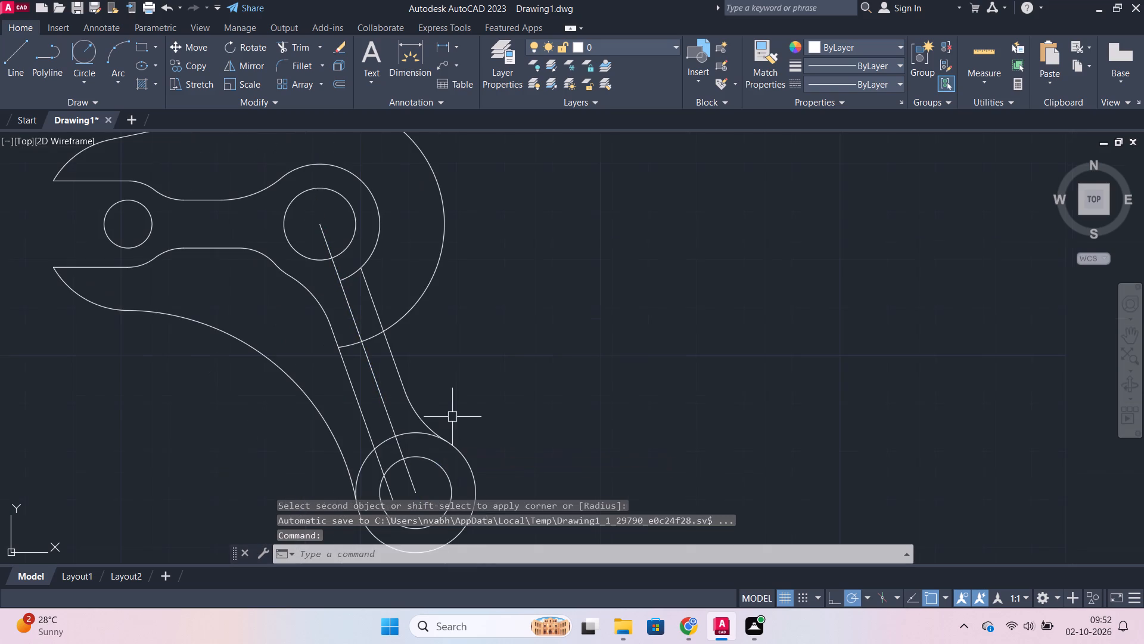
key(space)
click(364, 435)
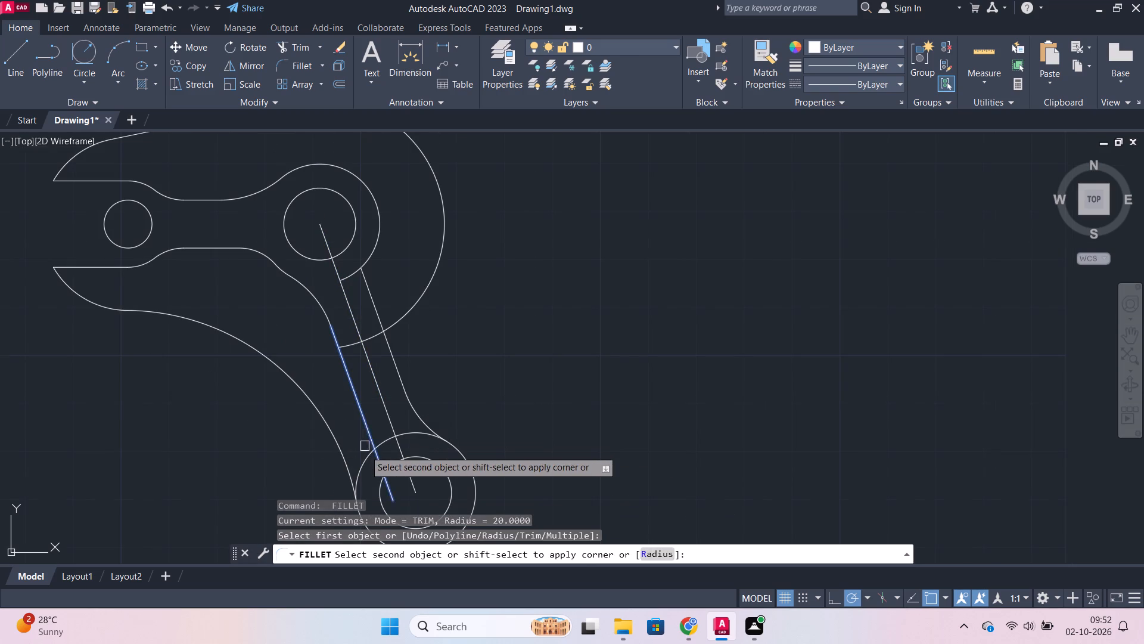
click(366, 457)
scroll(480, 398, down, 1)
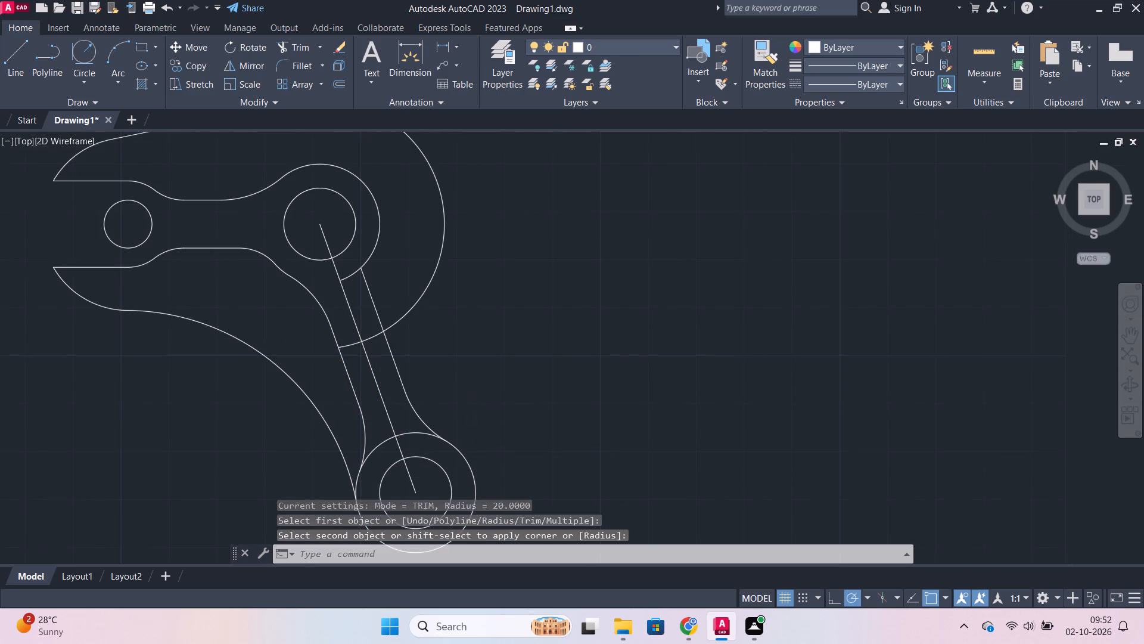
middle_drag(490, 345, 505, 373)
middle_drag(505, 347, 505, 379)
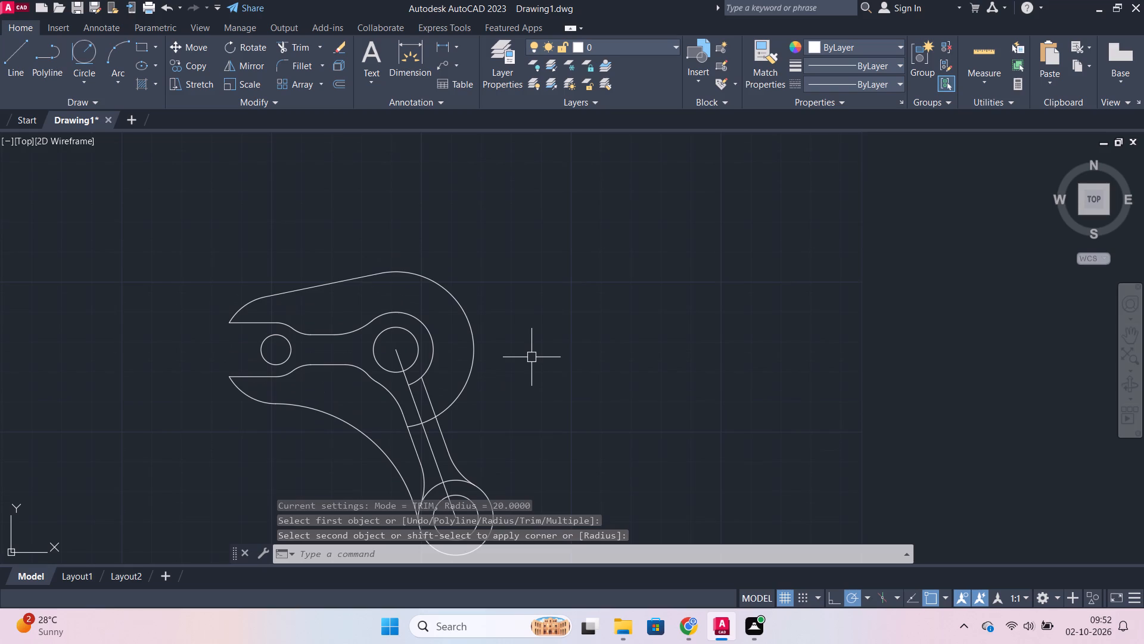
key(Escape)
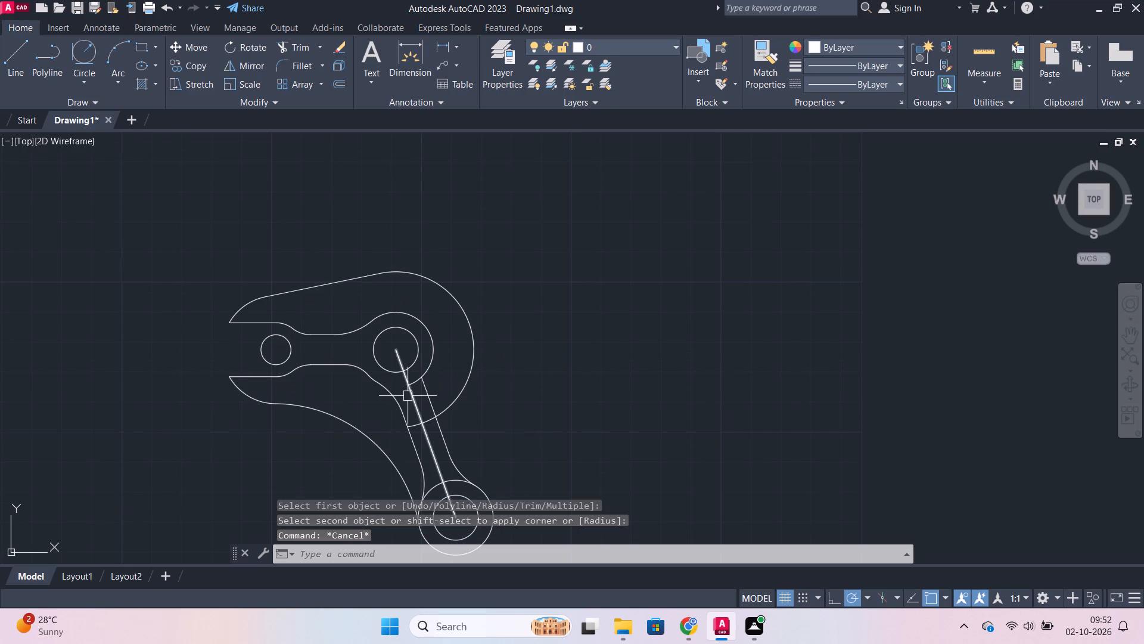
Erase the slanted arm's centre line between the two bosses.
scroll(405, 340, up, 1)
click(415, 432)
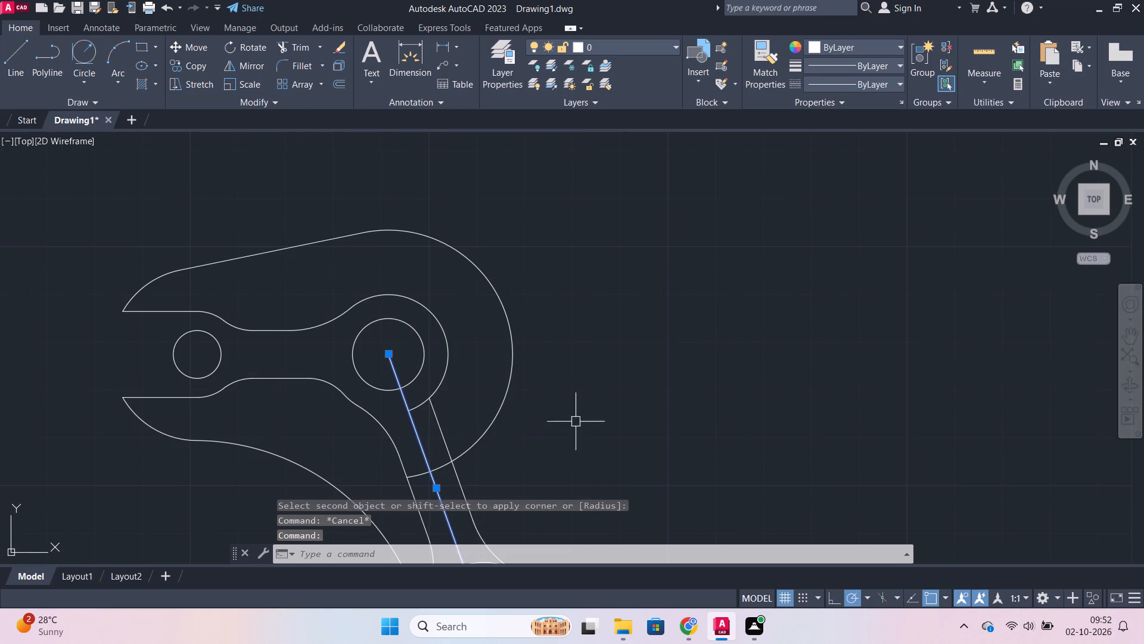
key(e)
key(Return)
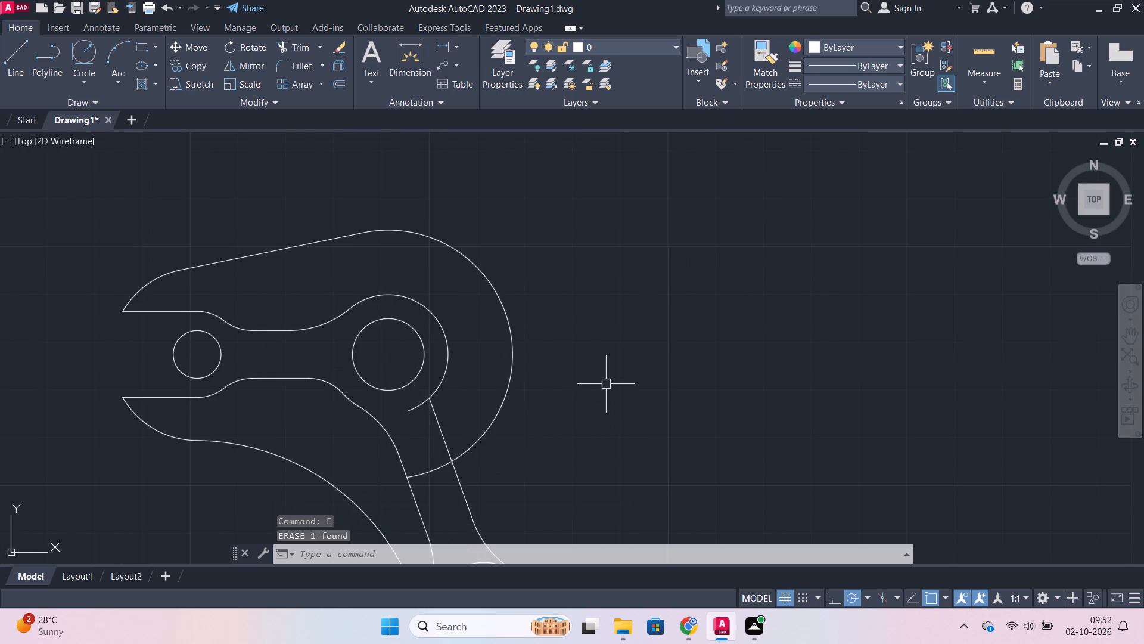
Fillet the slanted arm's right edge to the upper boss's outer arc with radius 20.
key(f)
key(Return)
key(r)
key(Return)
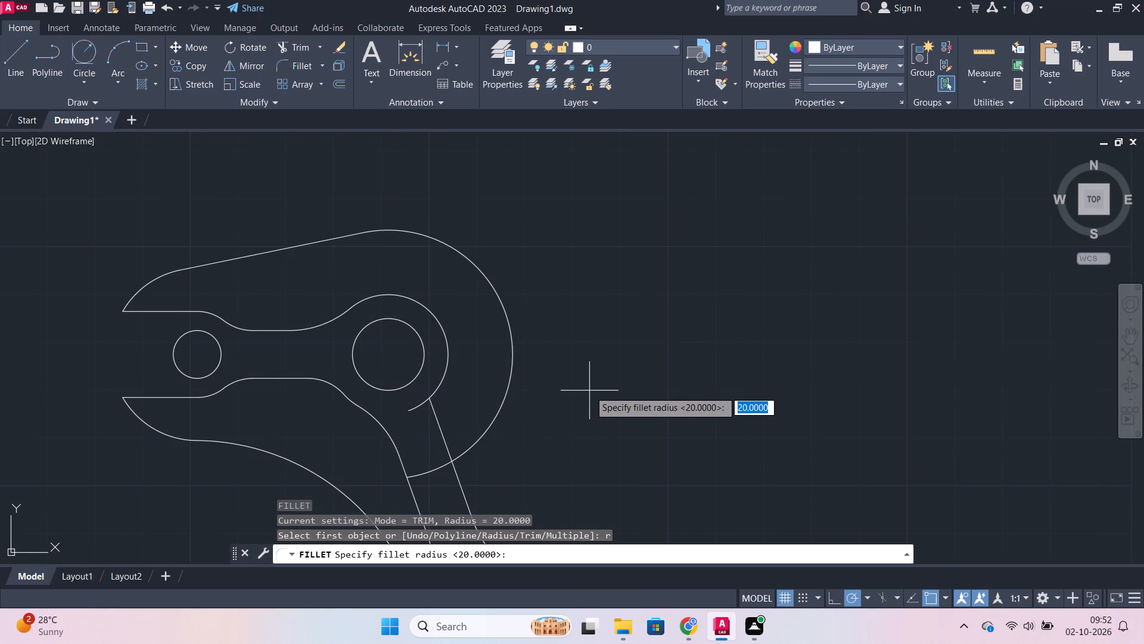
key(Return)
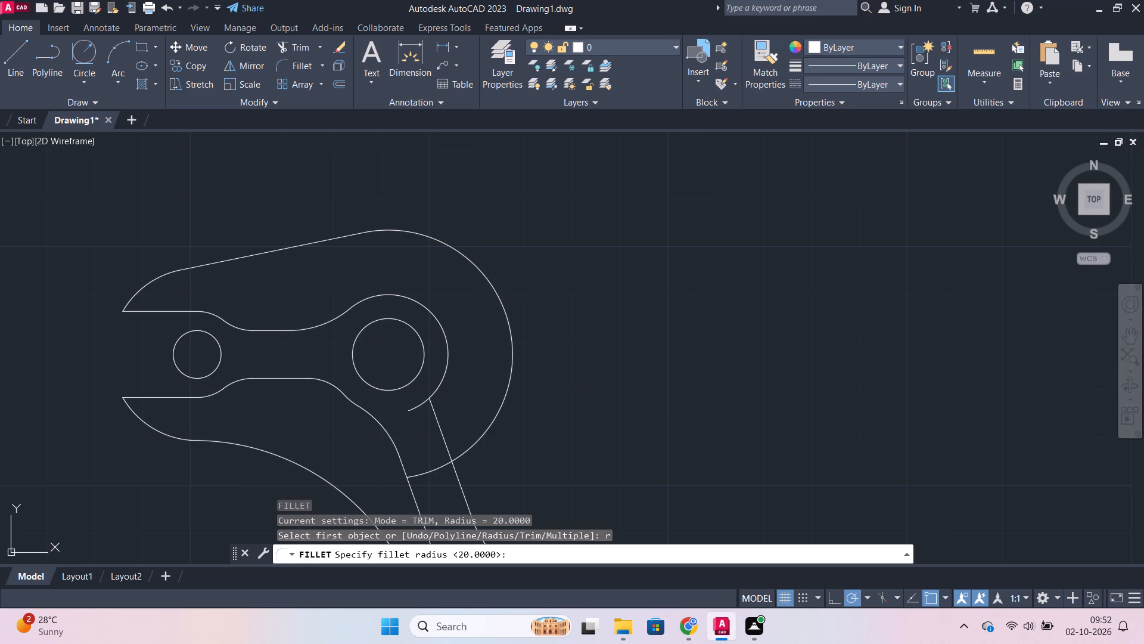
click(439, 416)
click(442, 388)
Draw a circle of radius 19 centred on the upper boss.
scroll(567, 348, down, 1)
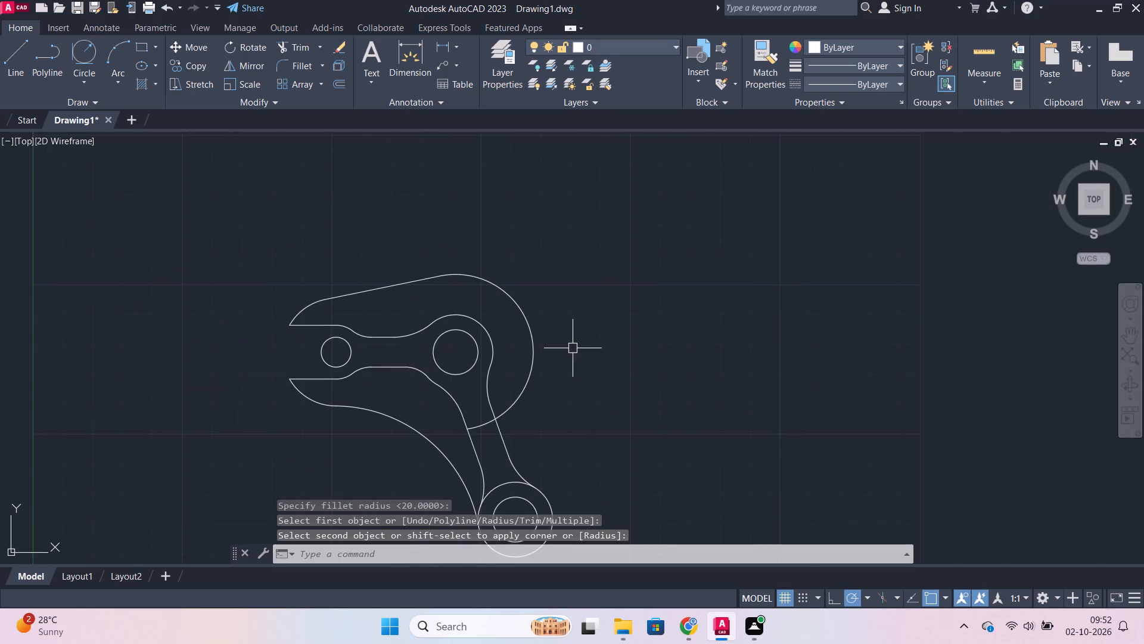
middle_drag(575, 348, 620, 379)
scroll(642, 357, up, 1)
middle_drag(615, 380, 651, 391)
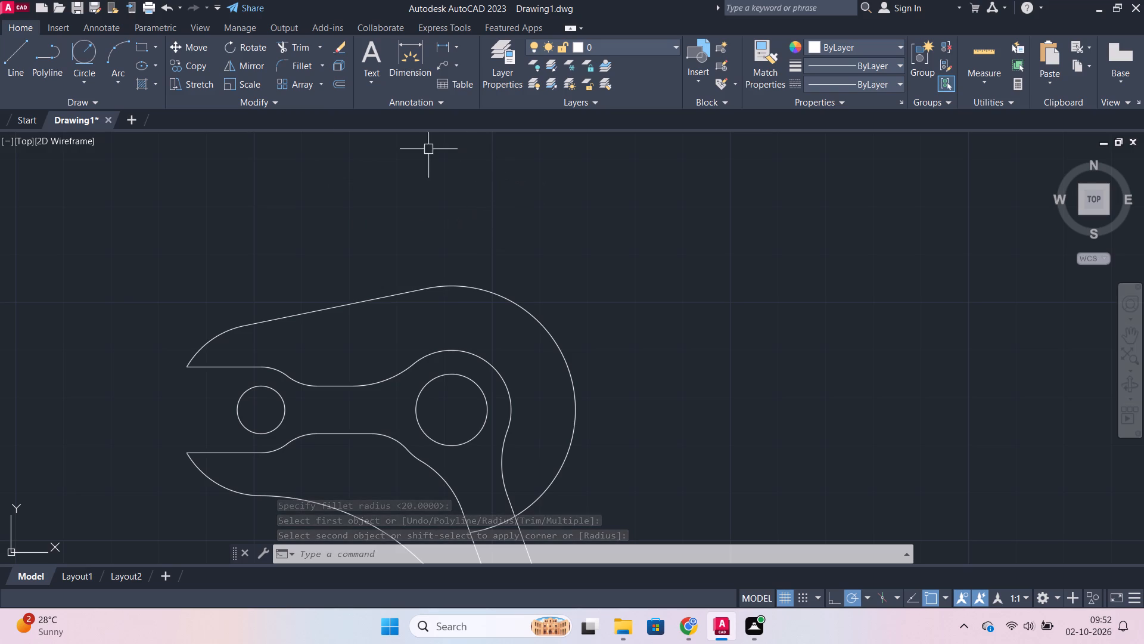
click(87, 76)
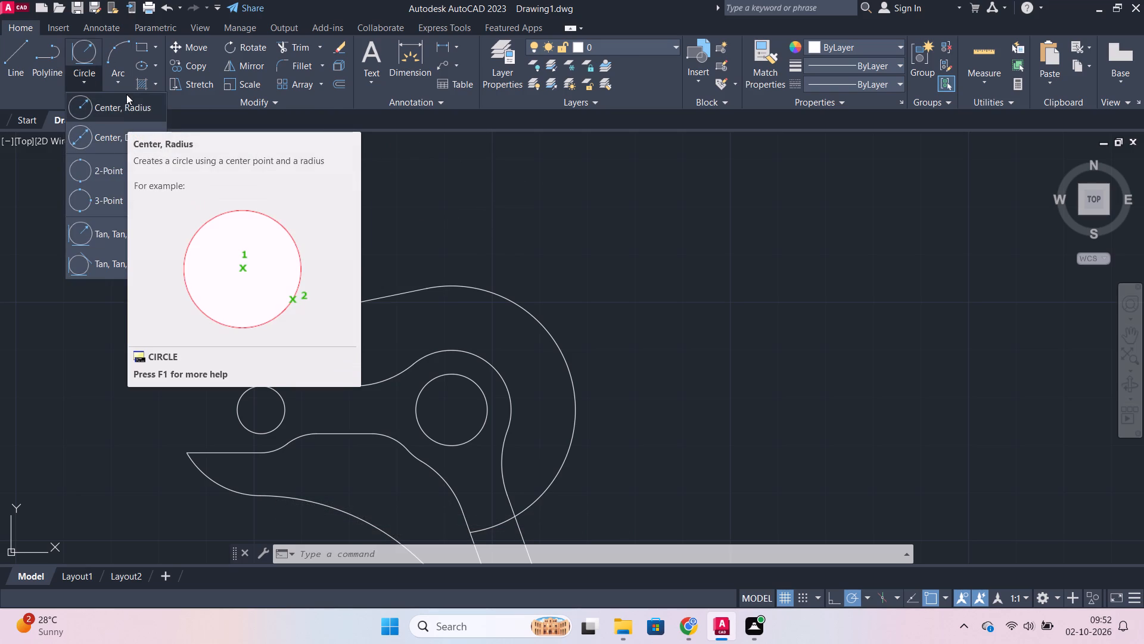
click(108, 110)
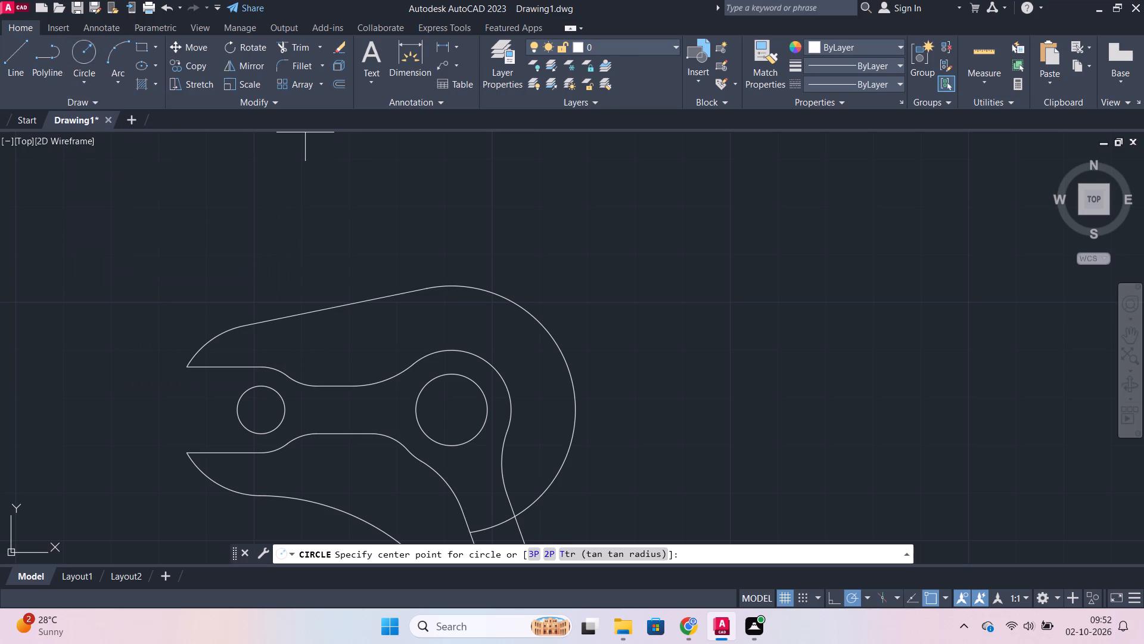
click(449, 411)
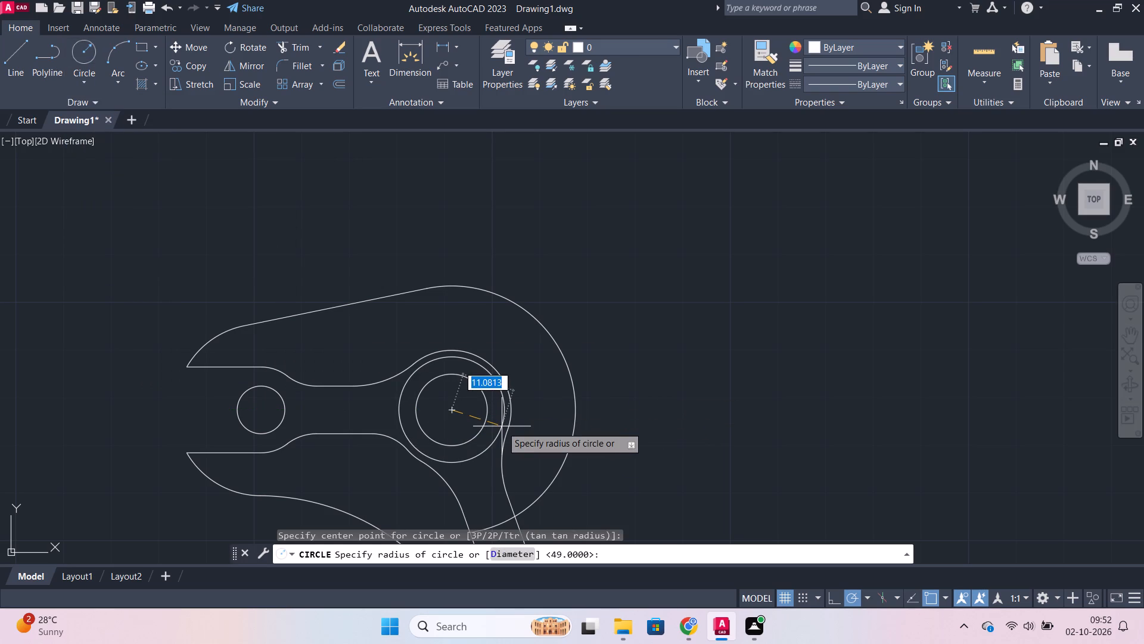
text(19)
key(Return)
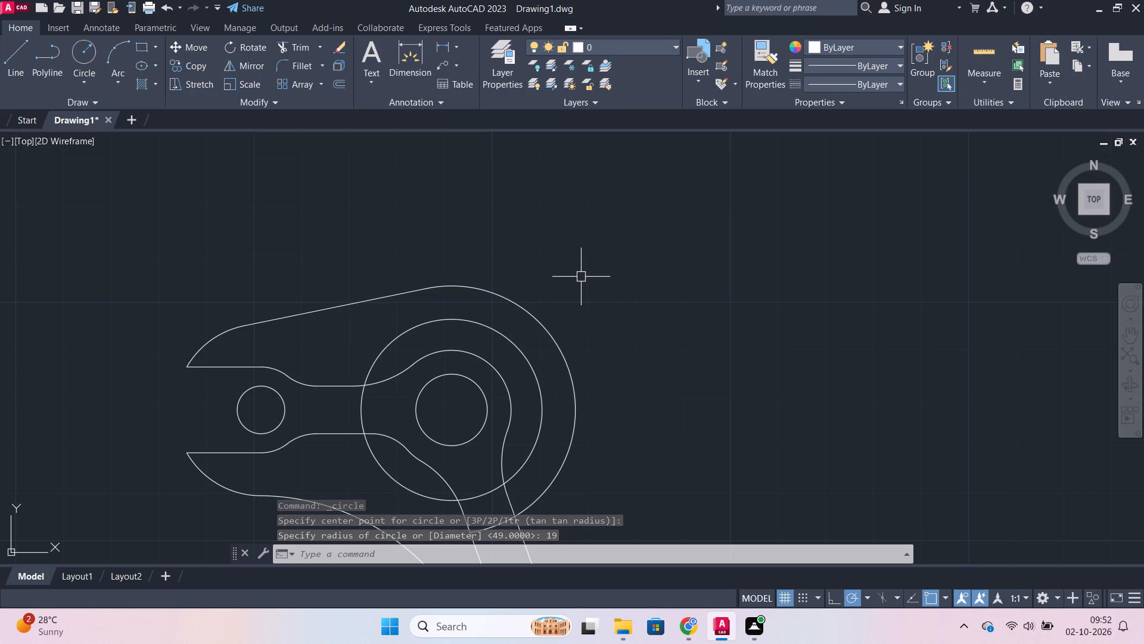
Draw a circle of diameter 6 centred on the right quadrant of the radius 19 circle.
click(81, 55)
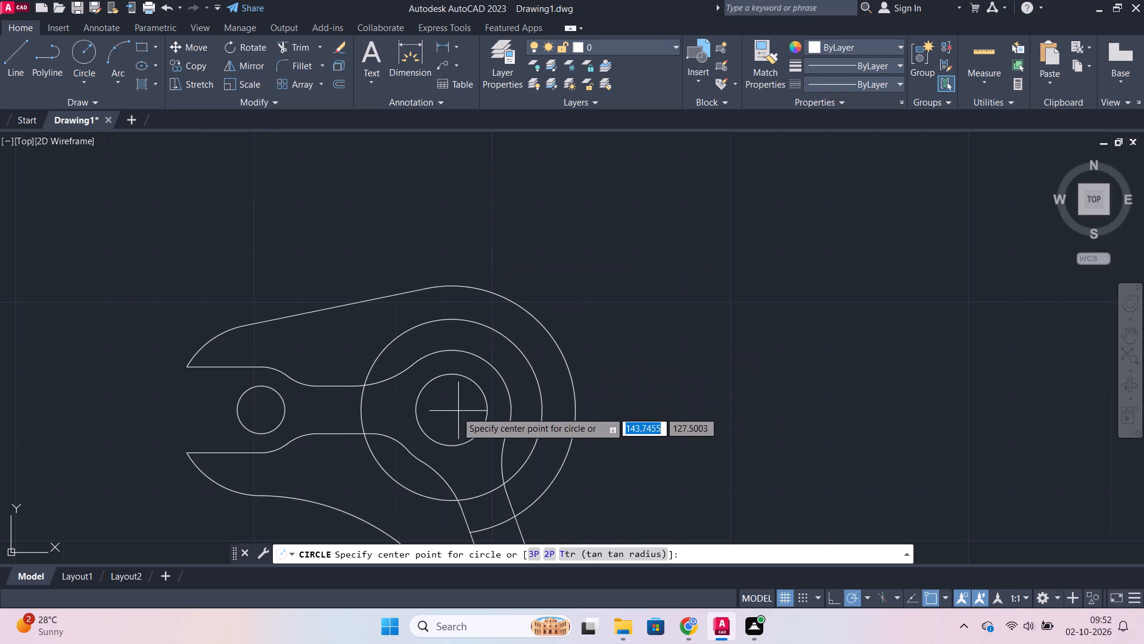
click(542, 410)
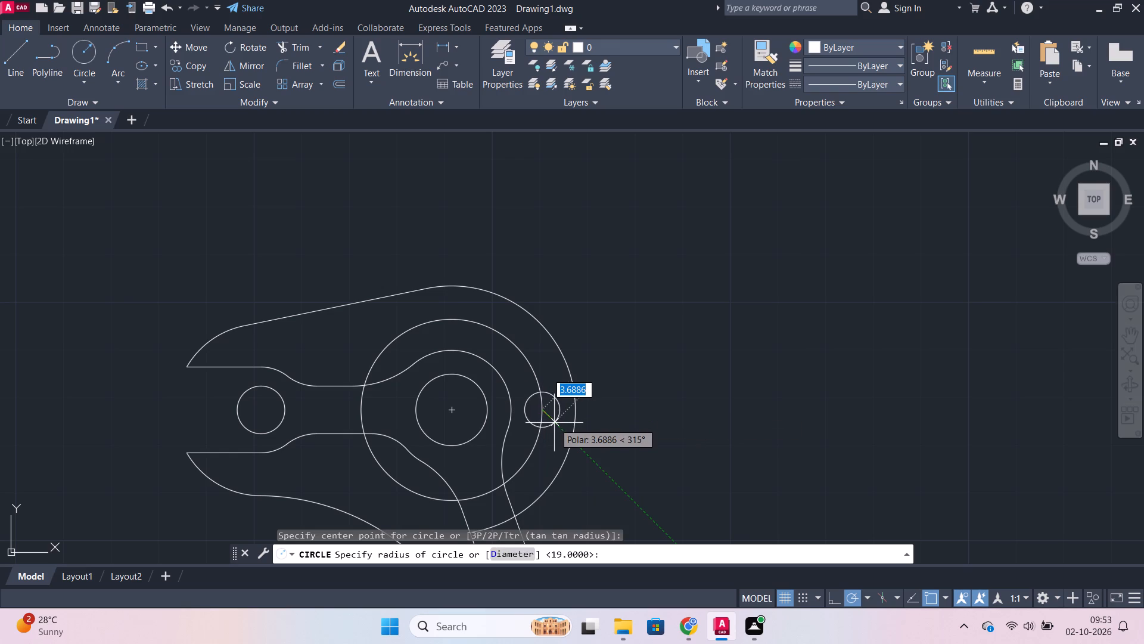
key(d)
key(Return)
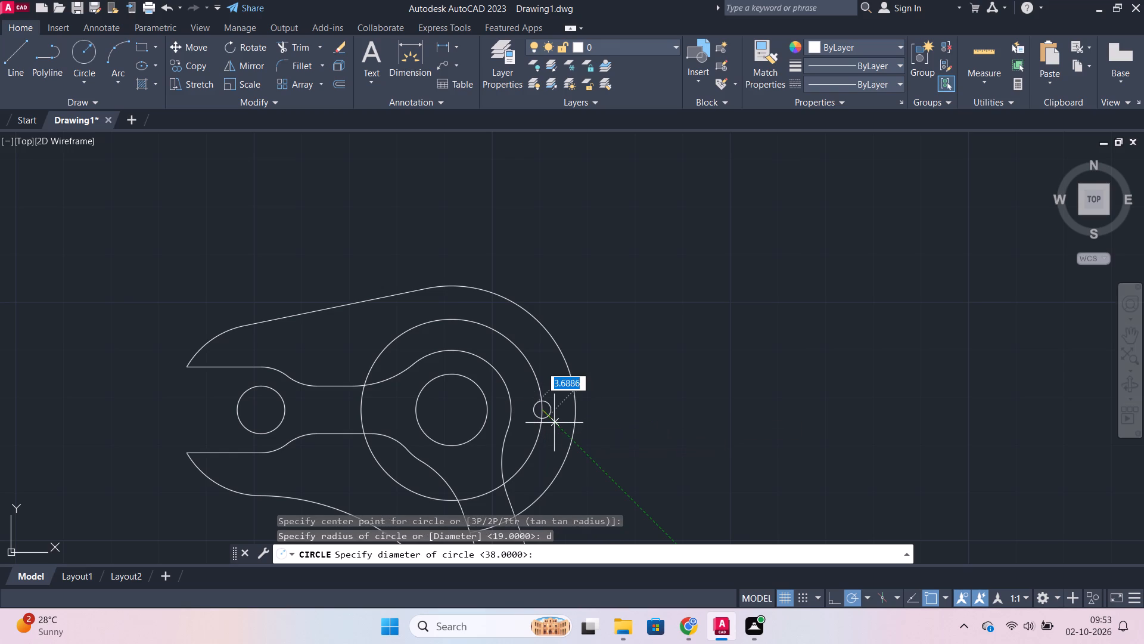
key(6)
key(Return)
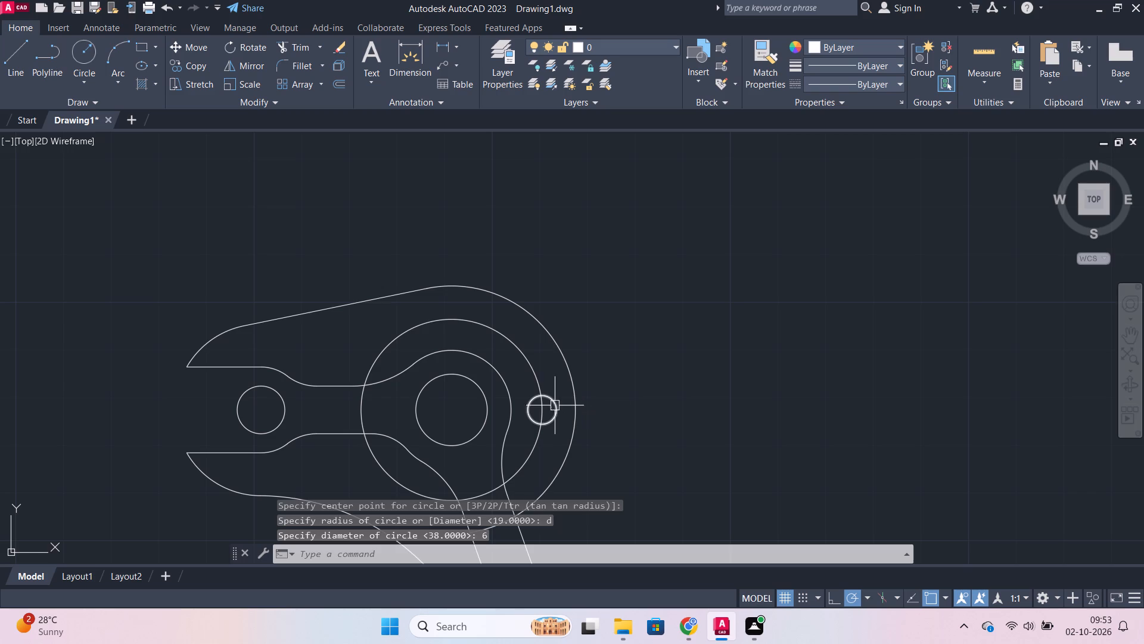
Create a polar array of the diameter 6 circle about the upper boss's centre with 12 items.
click(551, 405)
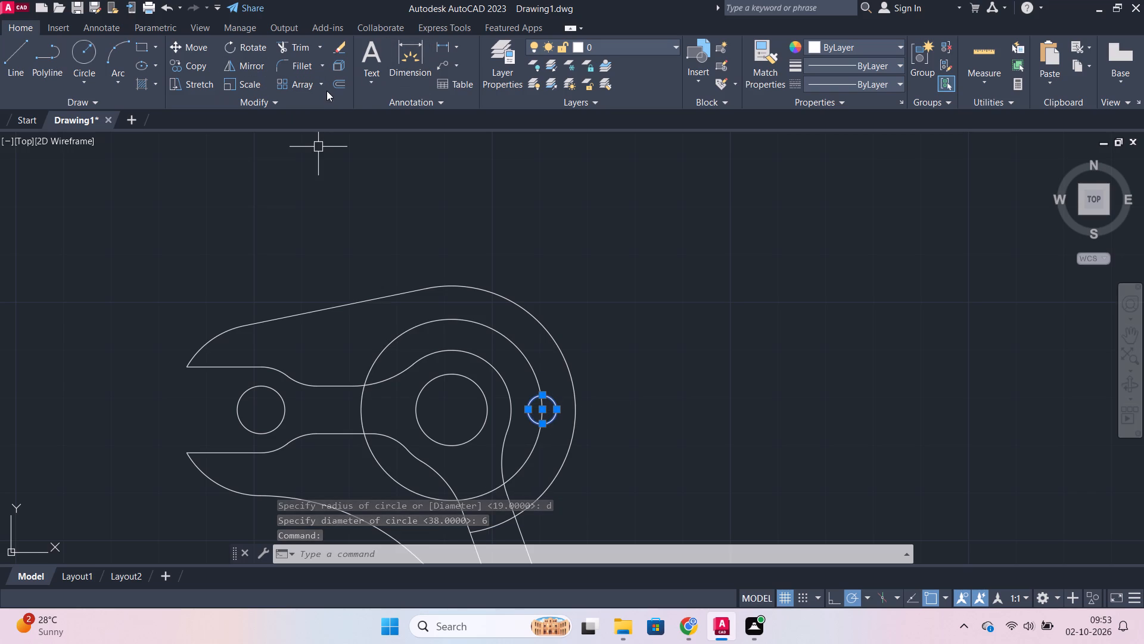
click(321, 86)
click(334, 167)
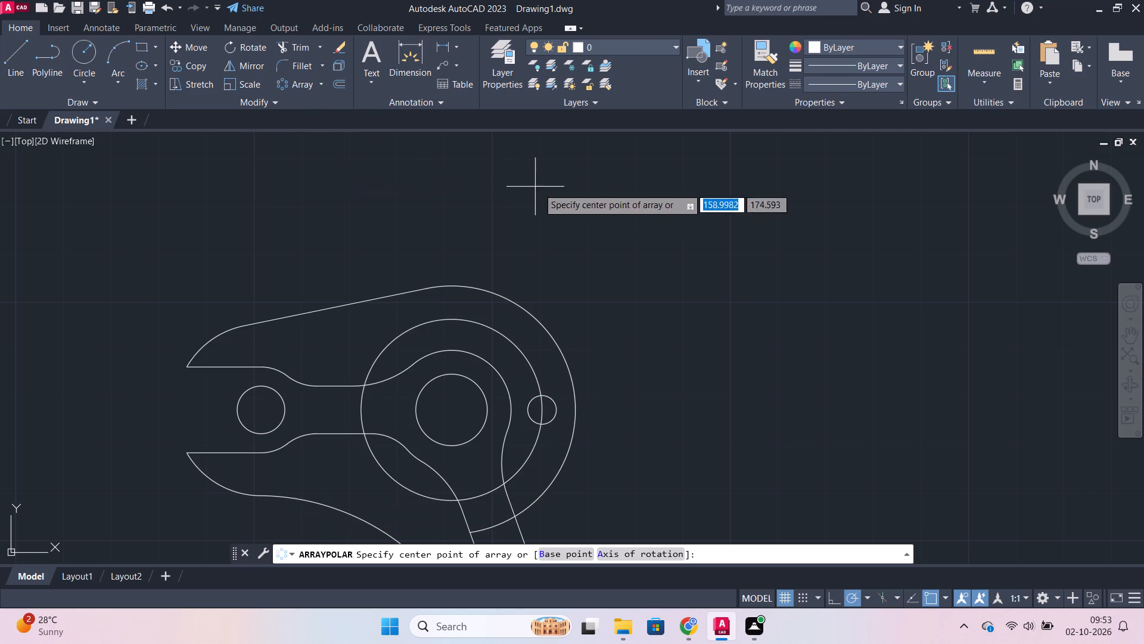
click(451, 411)
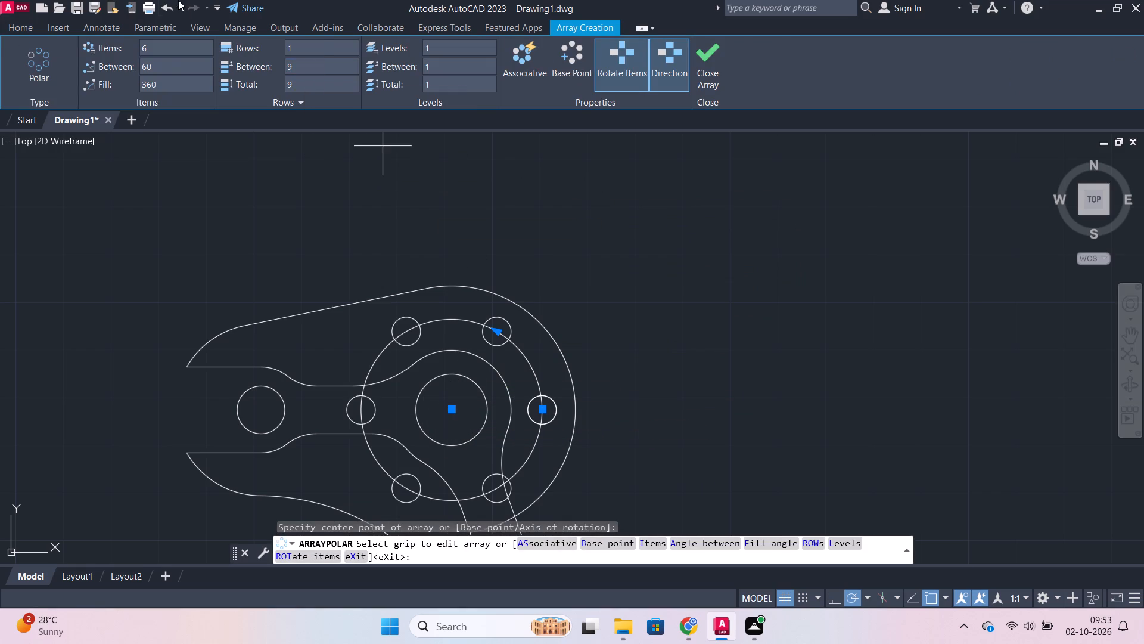
click(187, 51)
text(12)
key(Return)
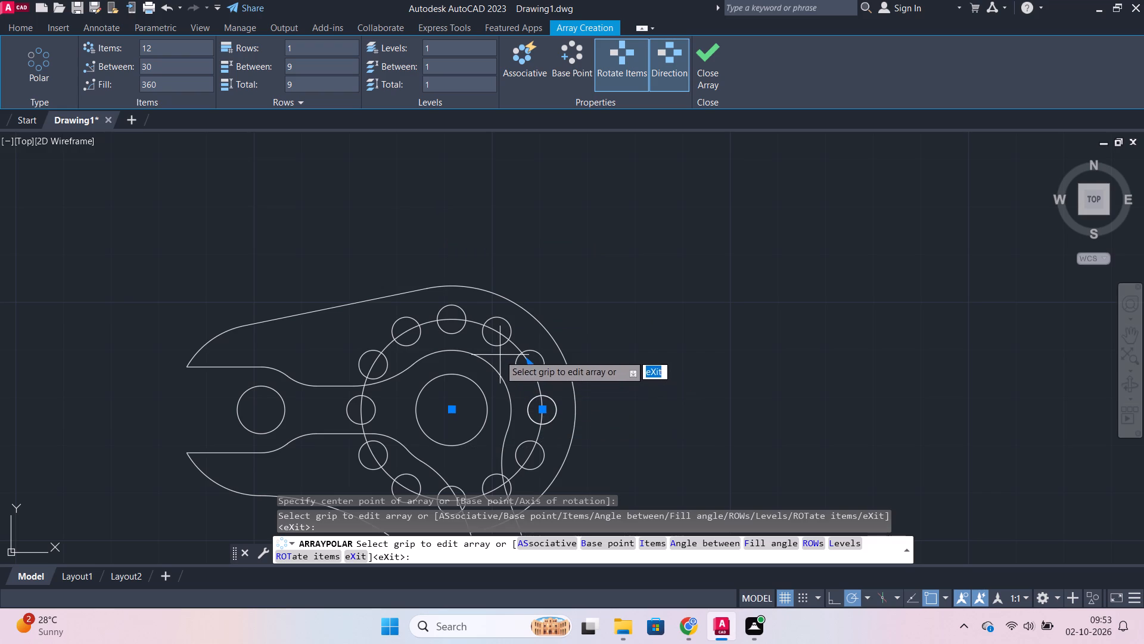
Set the polar array's item count to 10.
click(171, 45)
text(10)
key(Return)
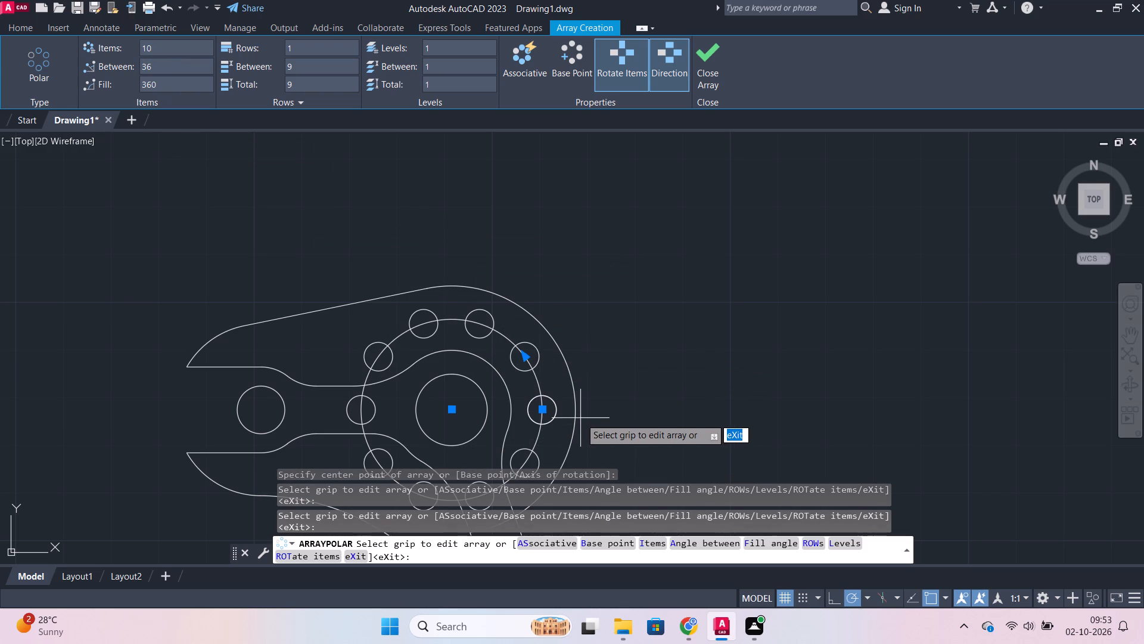
Finish the array and erase the four diameter 6 circles on the left and lower parts of the radius 19 circle.
click(714, 60)
middle_drag(704, 361, 710, 243)
click(495, 388)
click(445, 388)
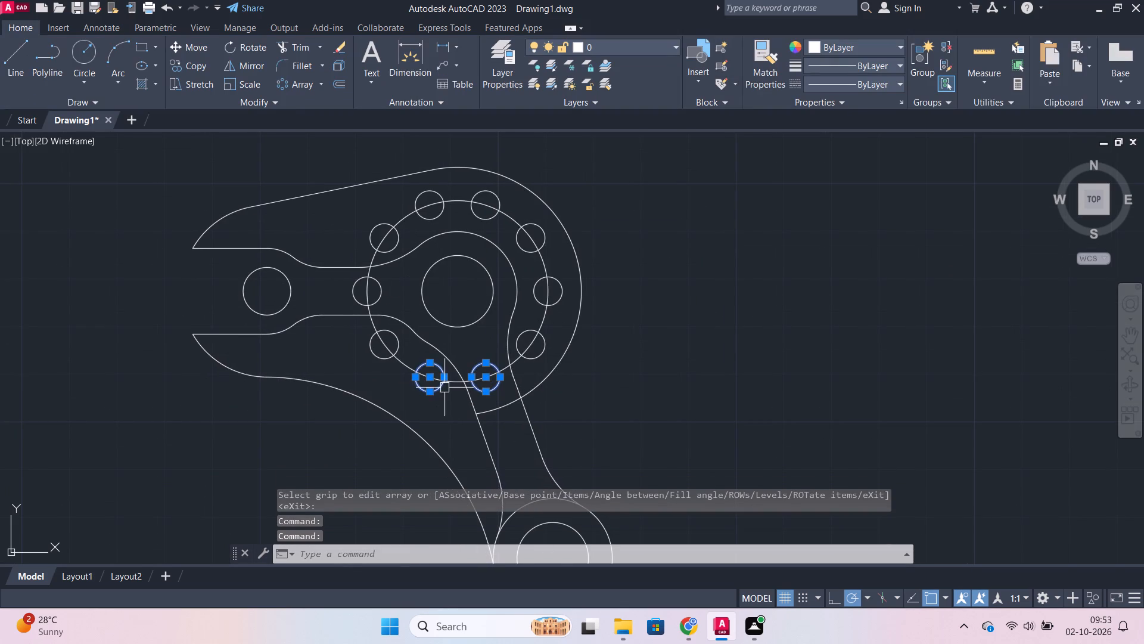
click(381, 361)
click(357, 302)
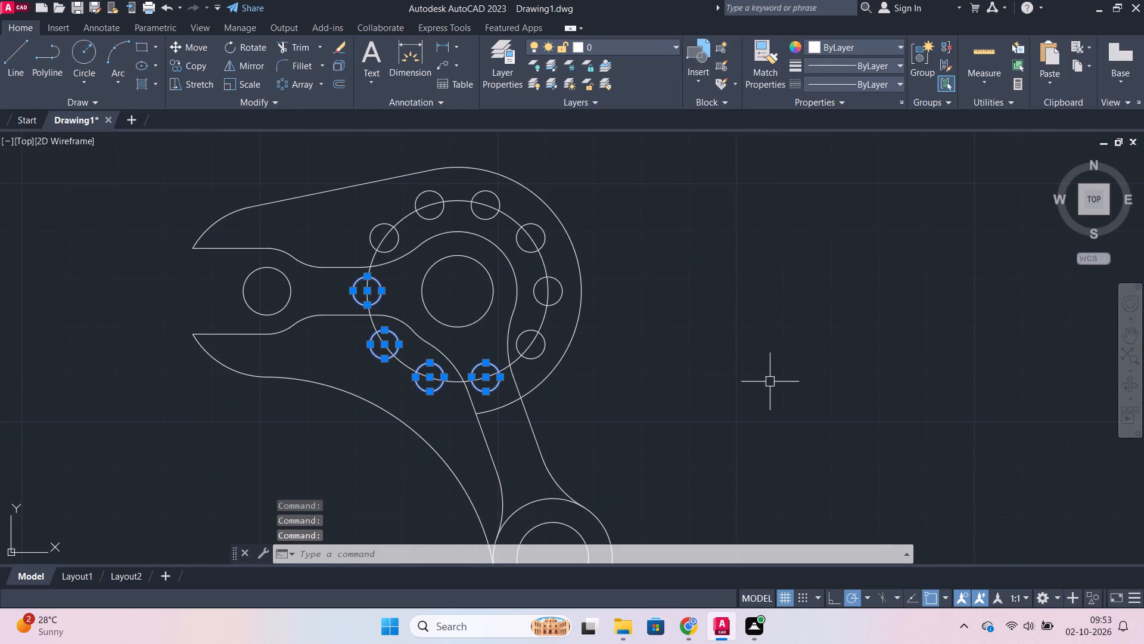
key(e)
key(Return)
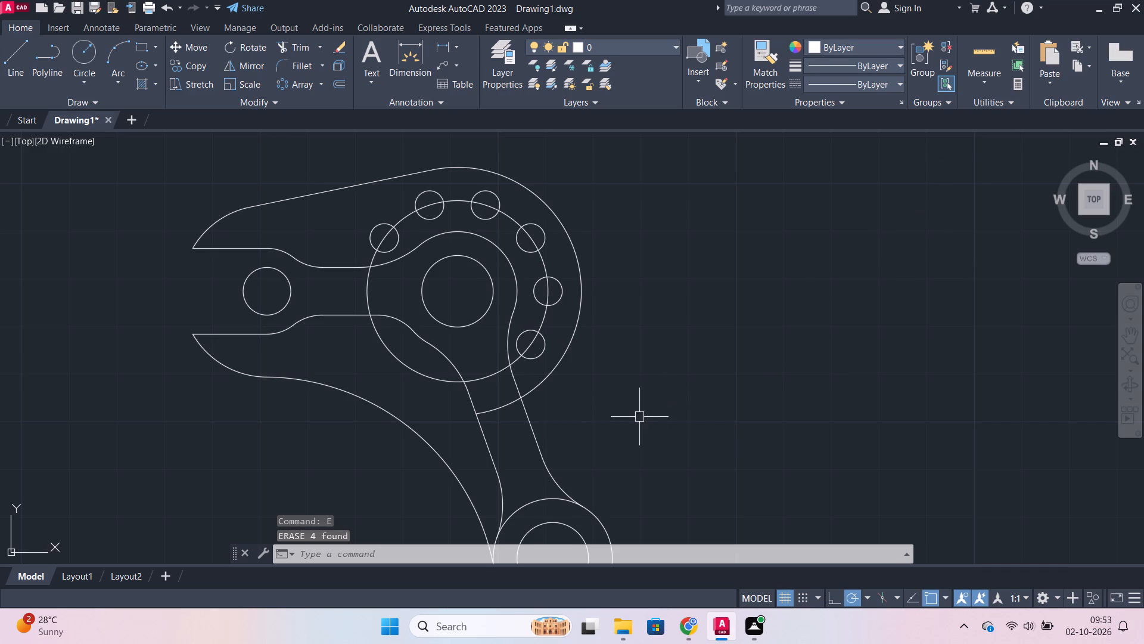
Load the ACAD_ISO02W100 ISO dash linetype into the drawing.
click(838, 86)
click(841, 148)
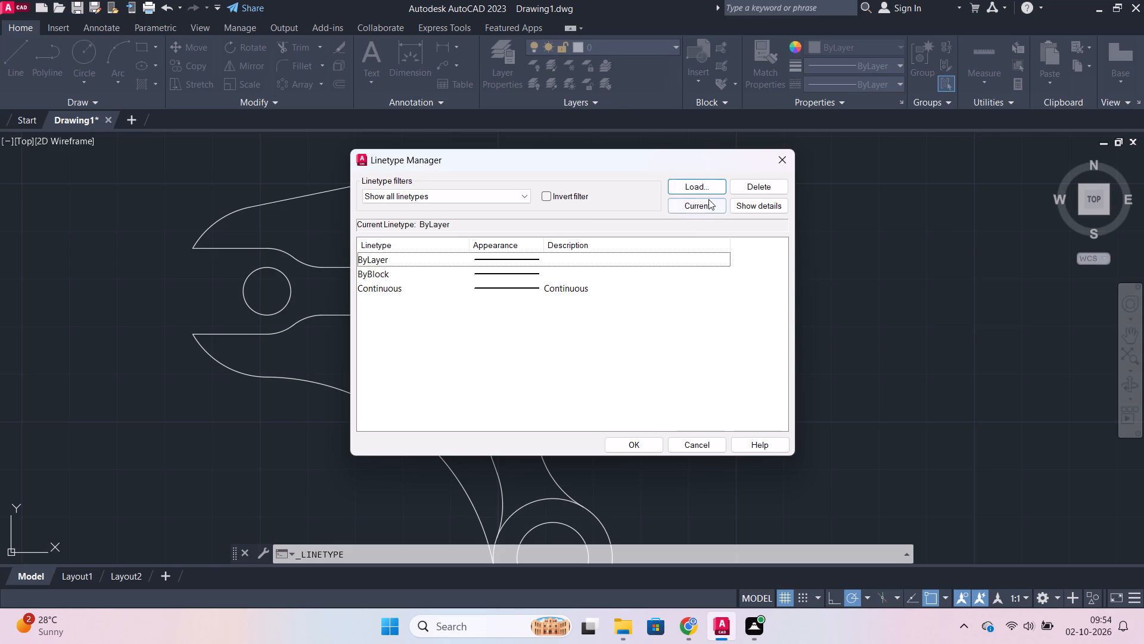
click(692, 184)
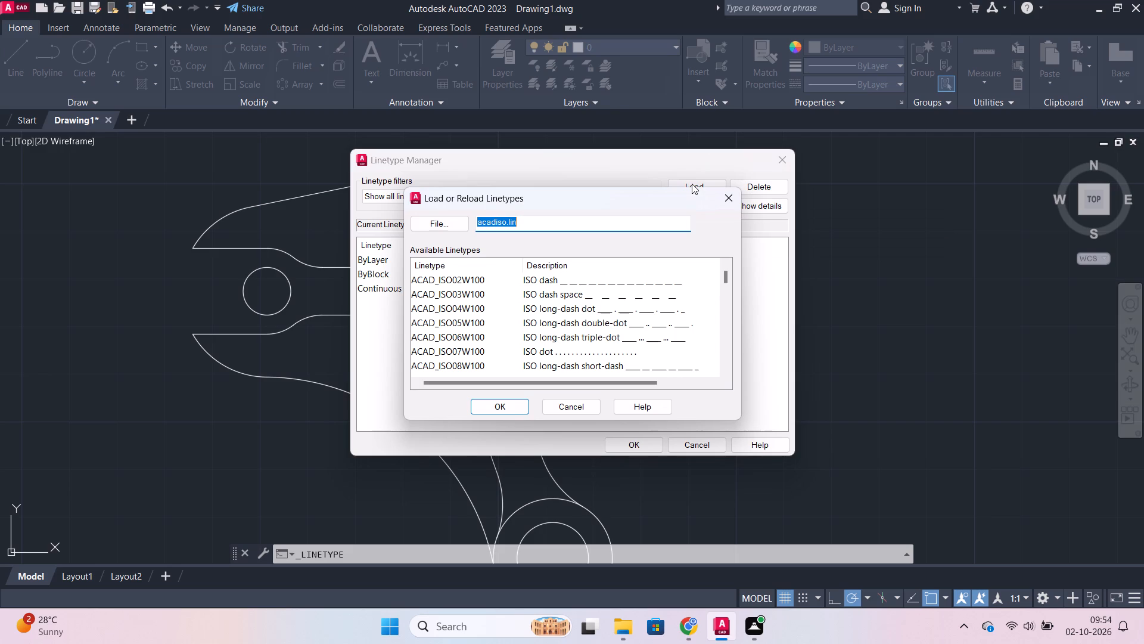
click(590, 280)
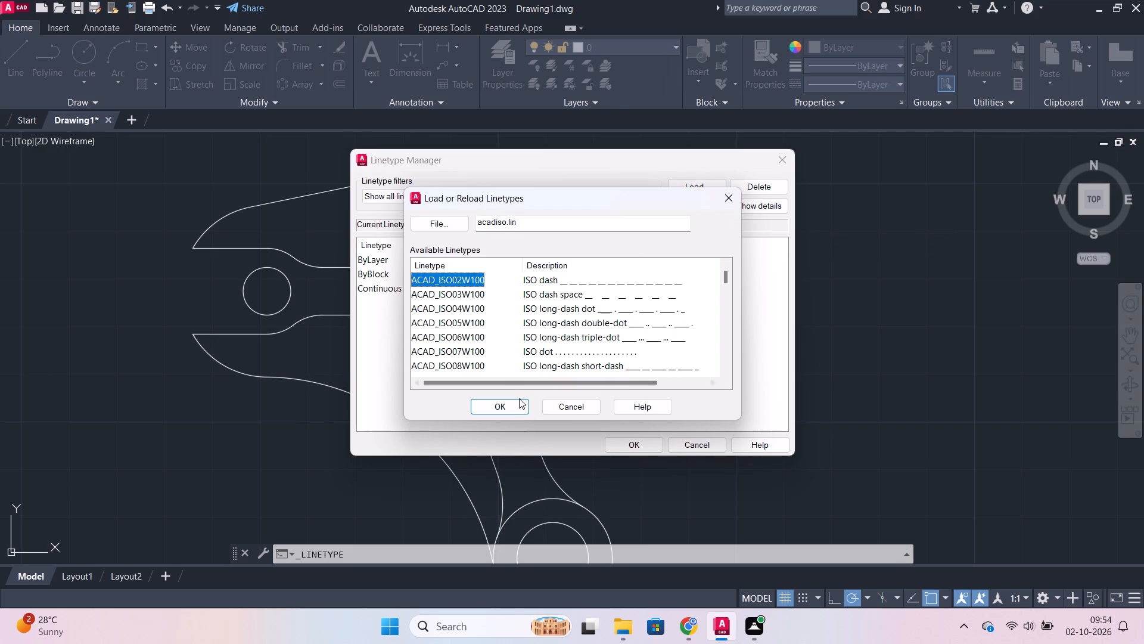
click(518, 407)
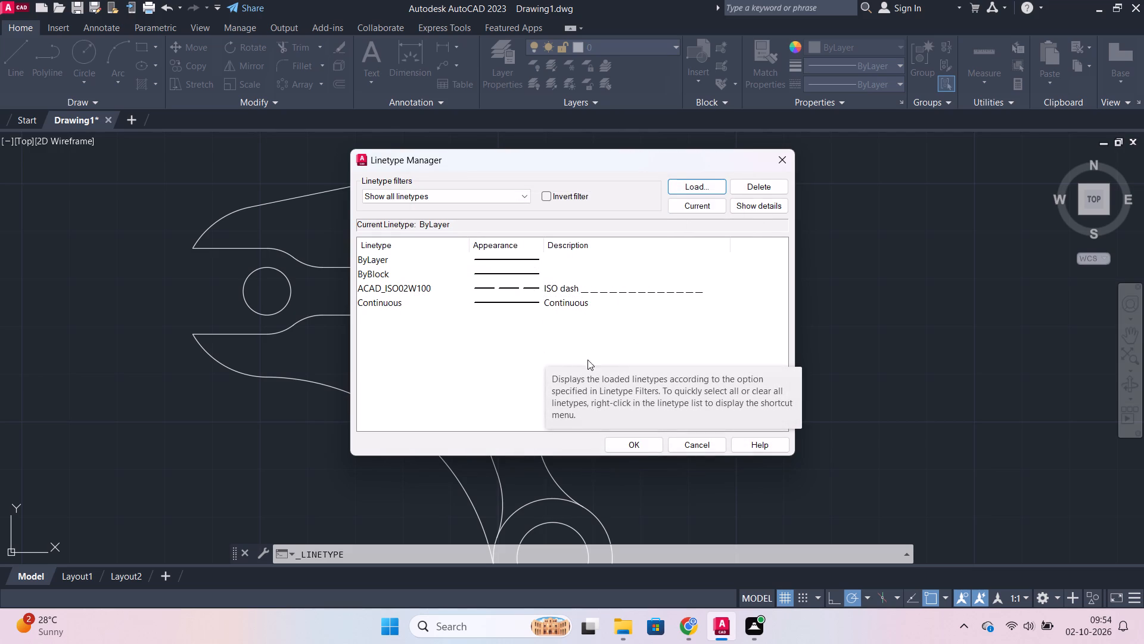
click(598, 292)
click(618, 442)
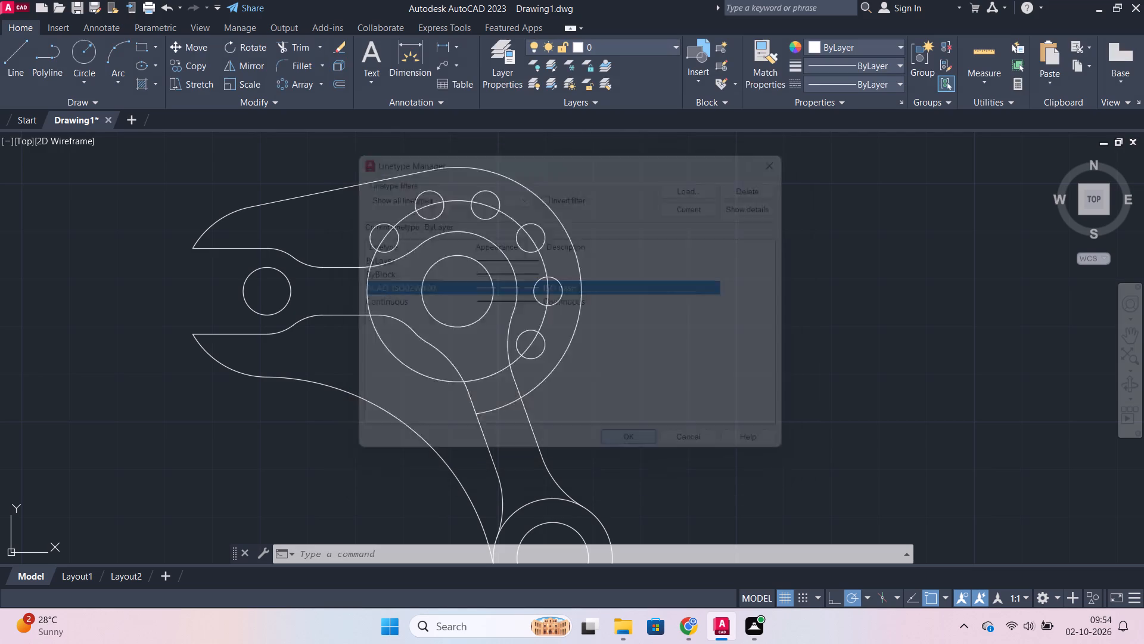
Assign the ACAD_ISO02W100 linetype to the radius 19 circle through the small holes.
click(547, 263)
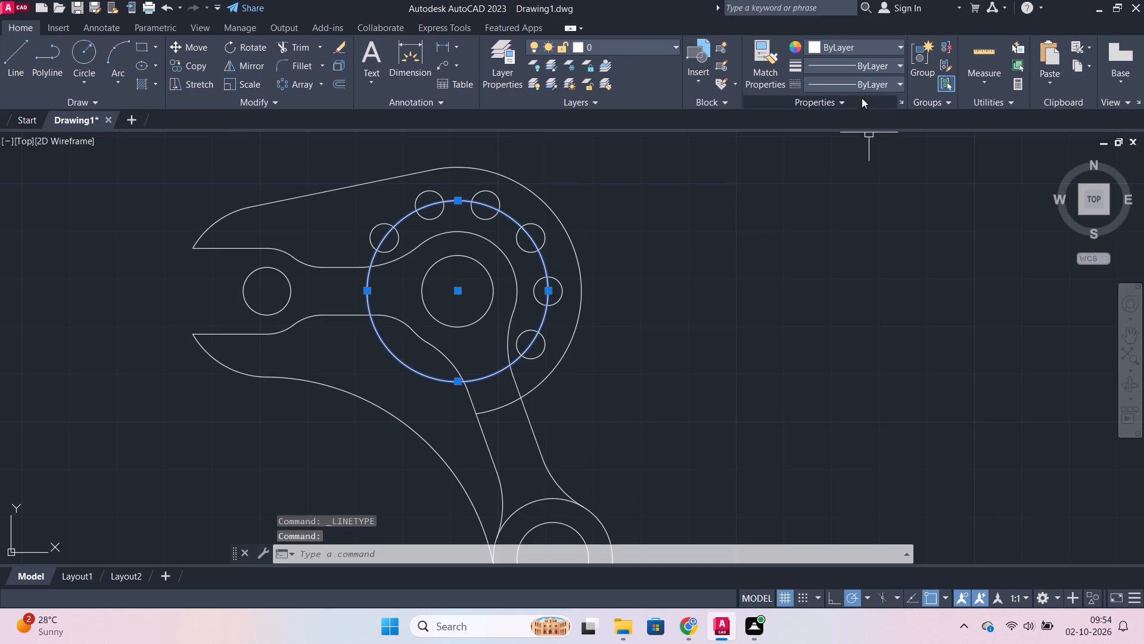
click(847, 84)
click(855, 129)
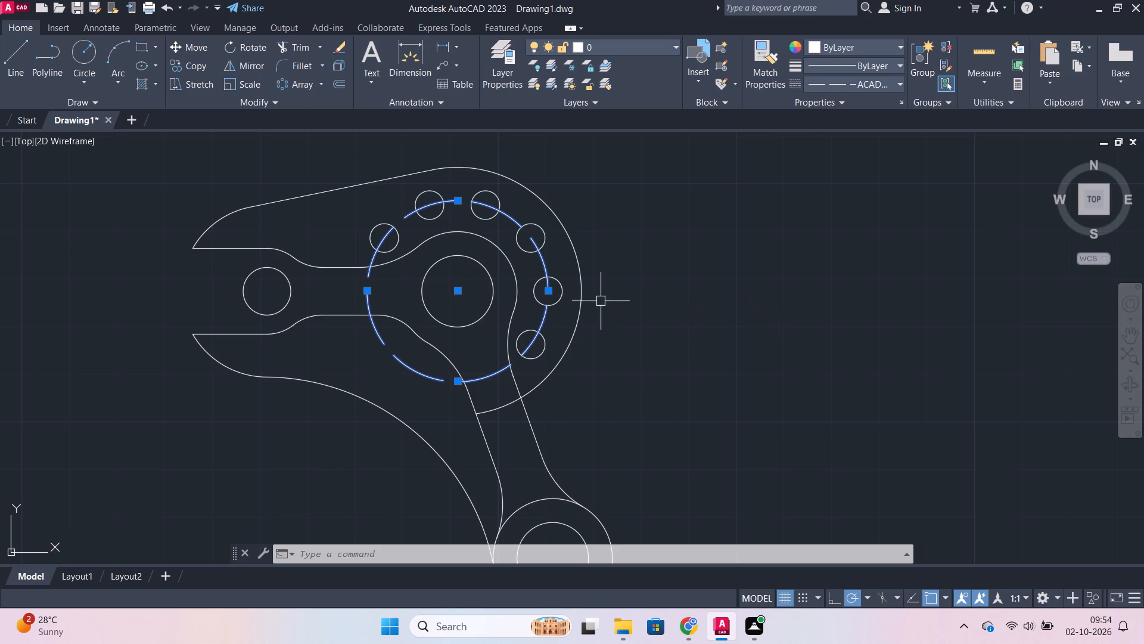
key(Escape)
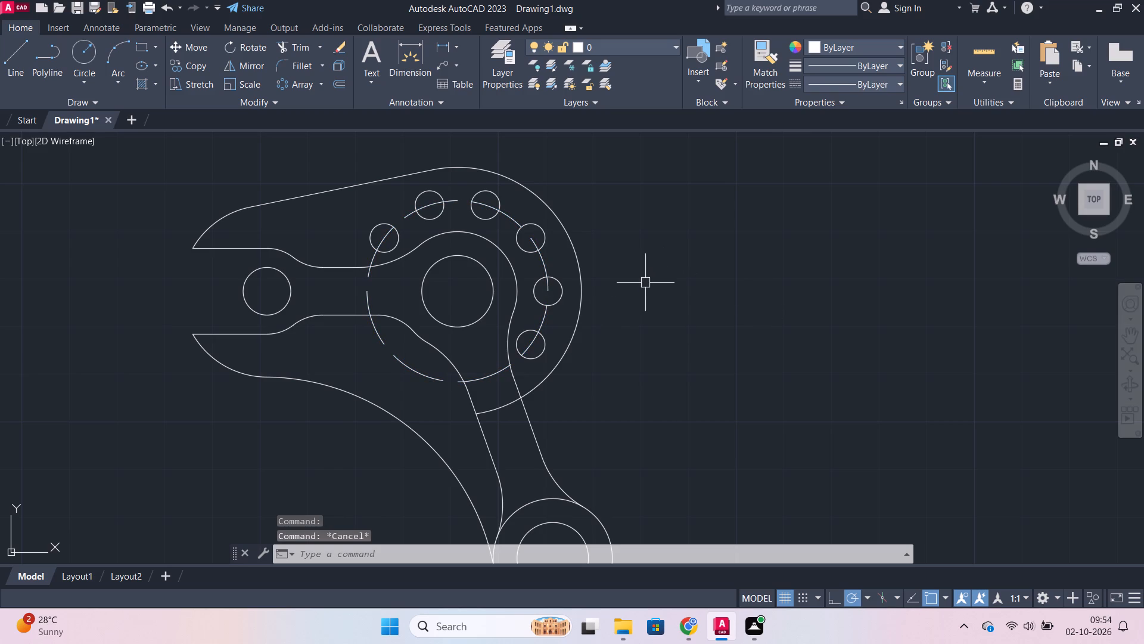
Trim away the dashed radius 19 circle where it crosses the two arms and the area between them.
text(tr)
key(Return)
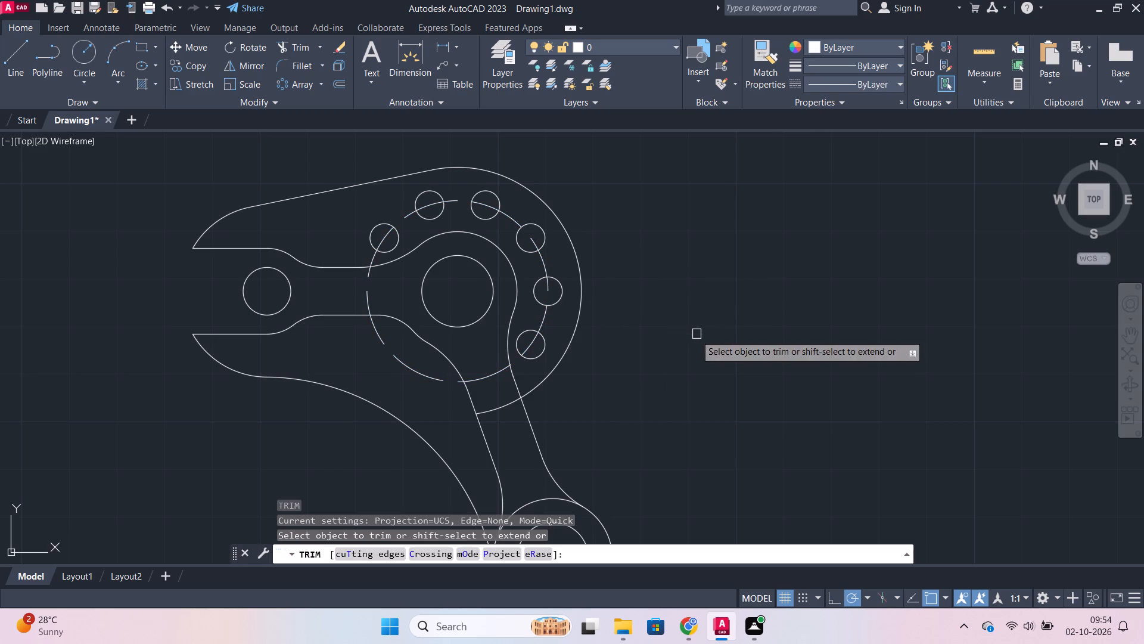
click(488, 376)
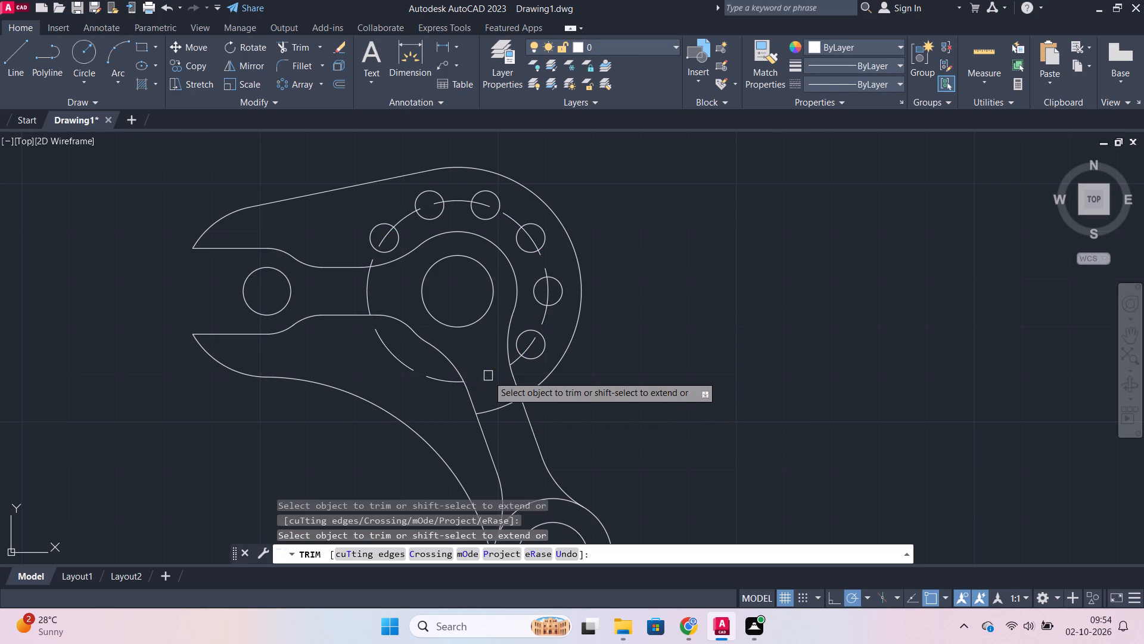
click(439, 380)
click(362, 295)
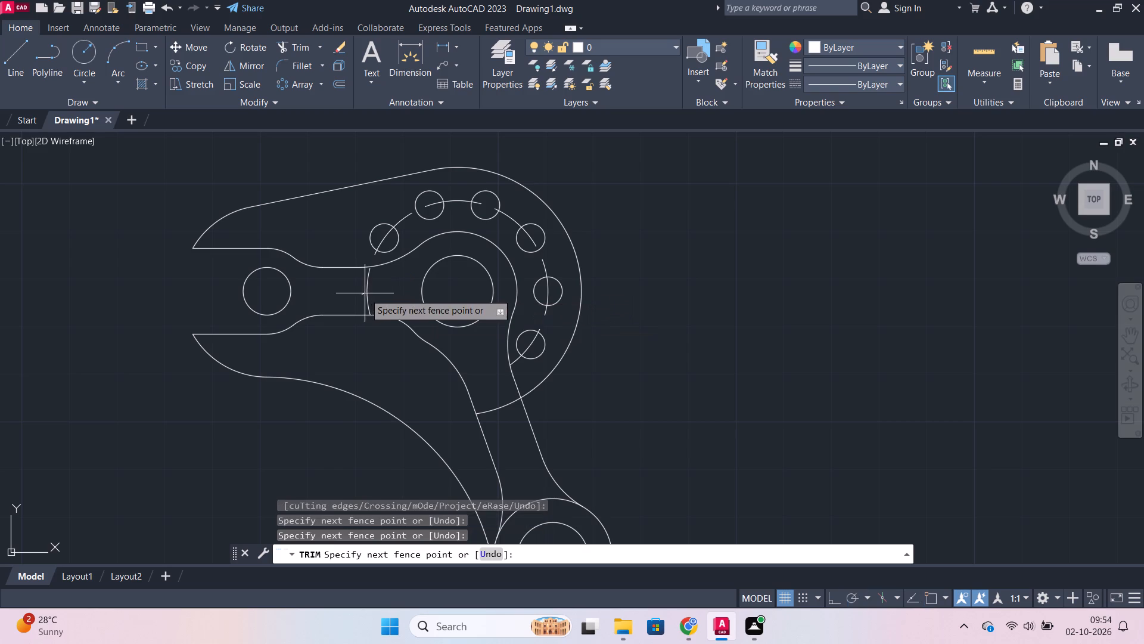
click(365, 292)
click(365, 292)
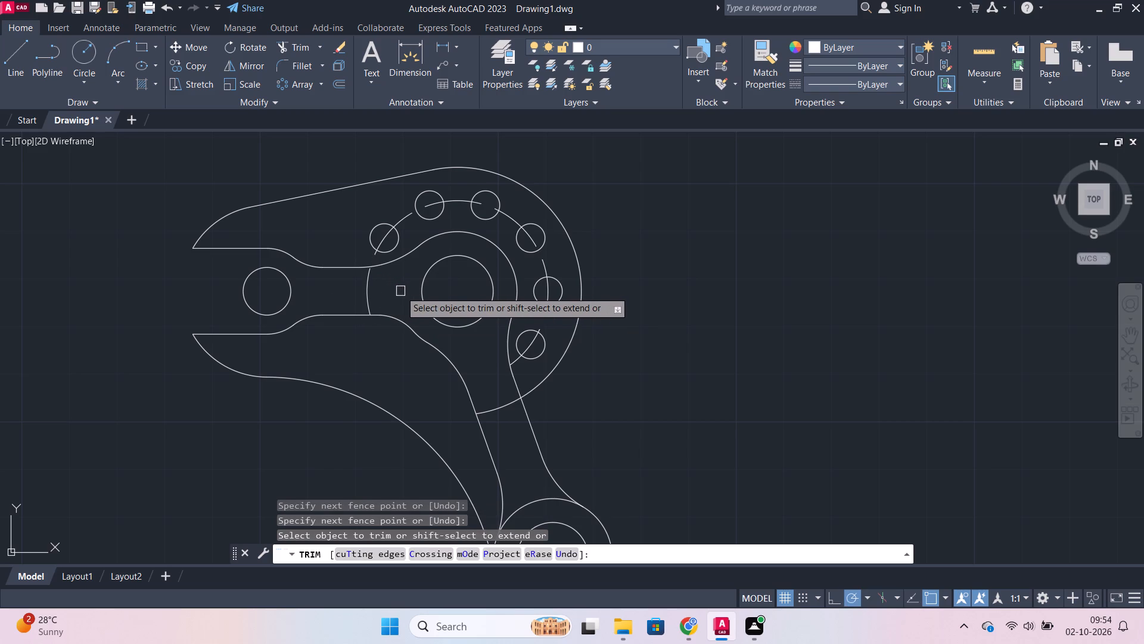
drag(399, 289, 349, 290)
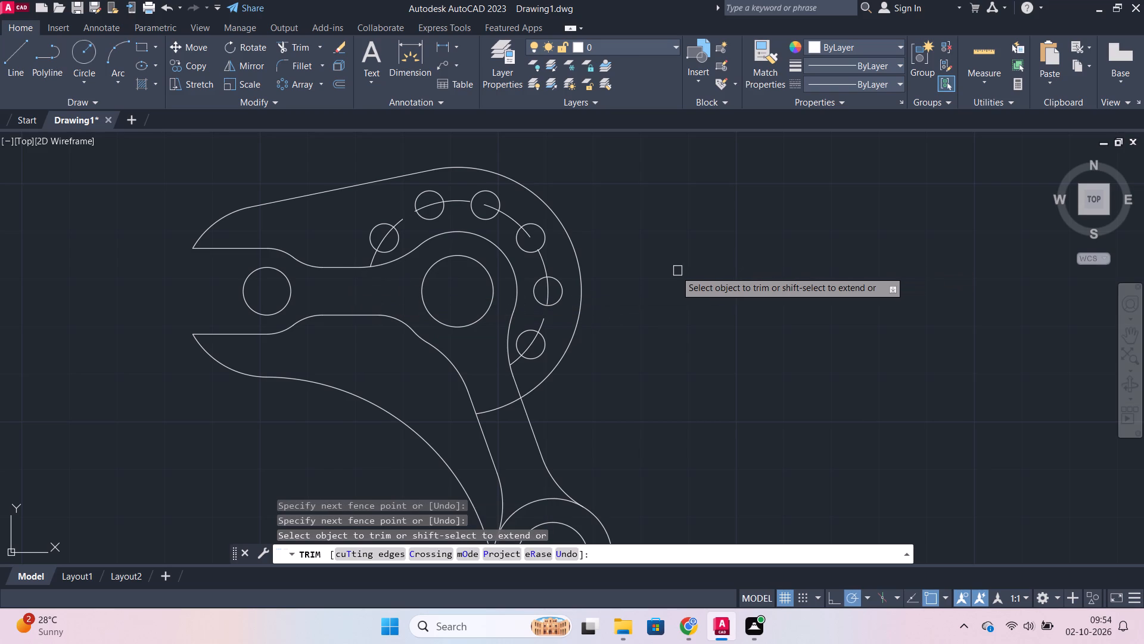
scroll(666, 270, down, 1)
scroll(666, 270, up, 1)
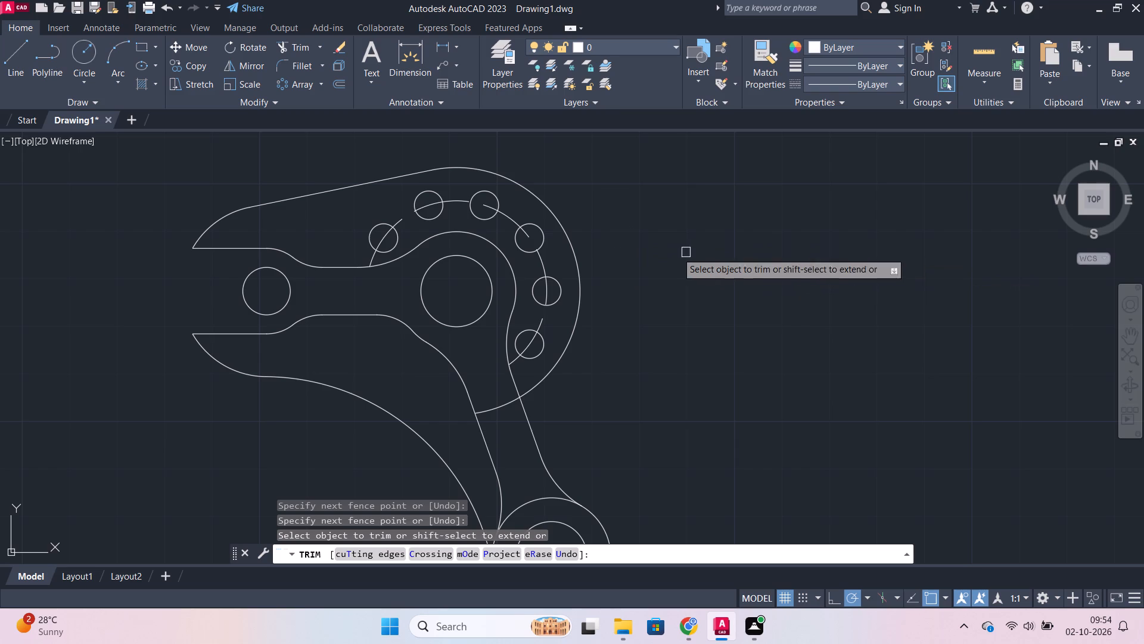
key(Escape)
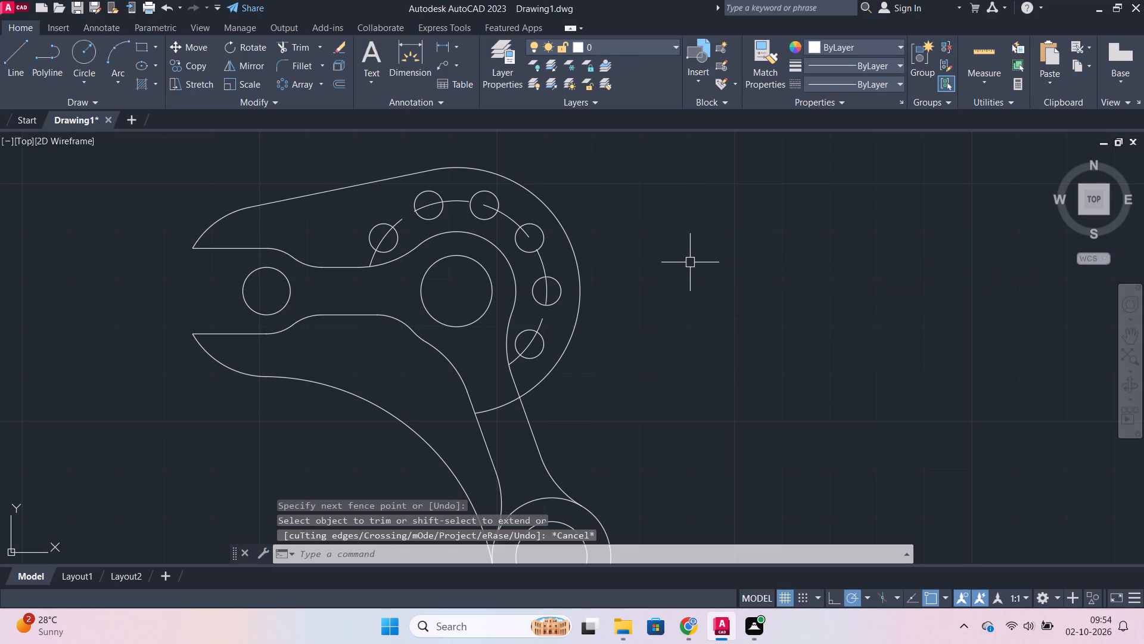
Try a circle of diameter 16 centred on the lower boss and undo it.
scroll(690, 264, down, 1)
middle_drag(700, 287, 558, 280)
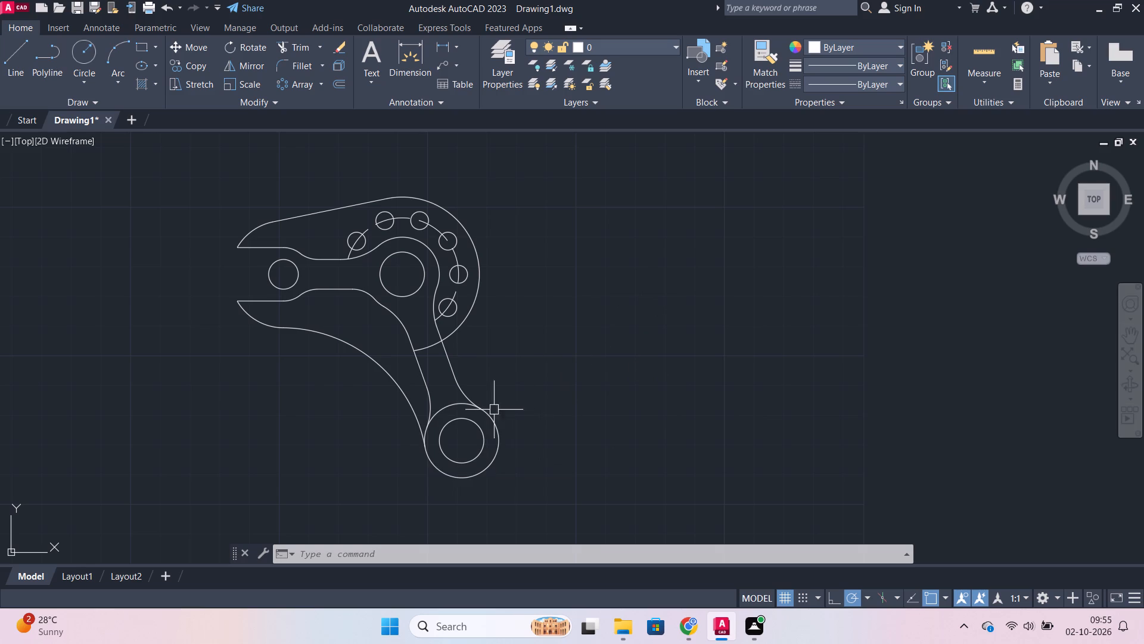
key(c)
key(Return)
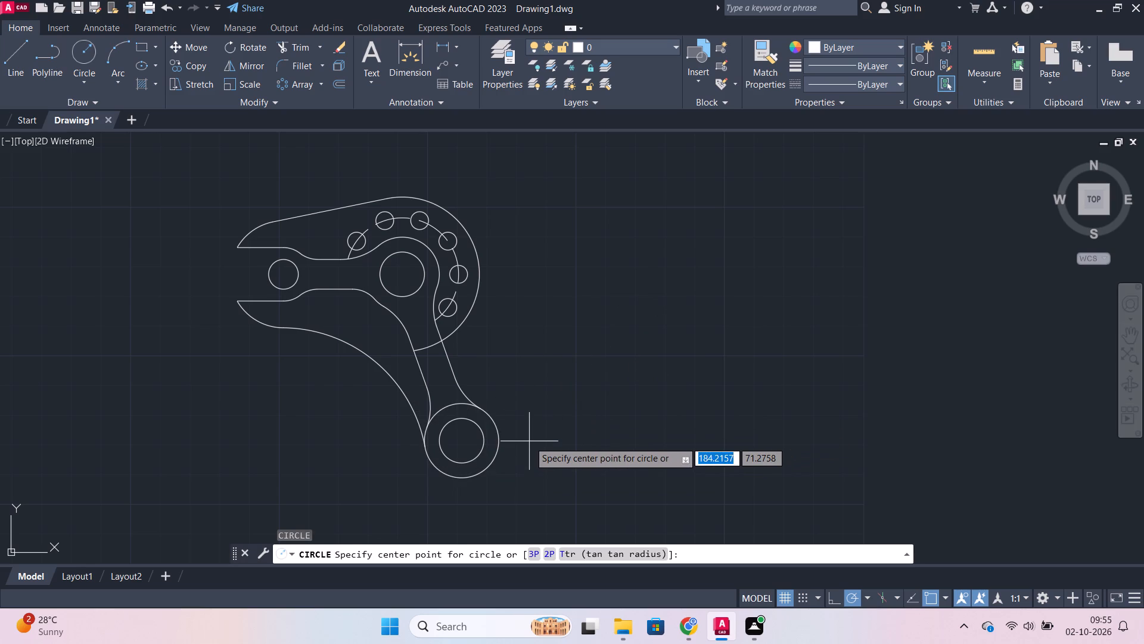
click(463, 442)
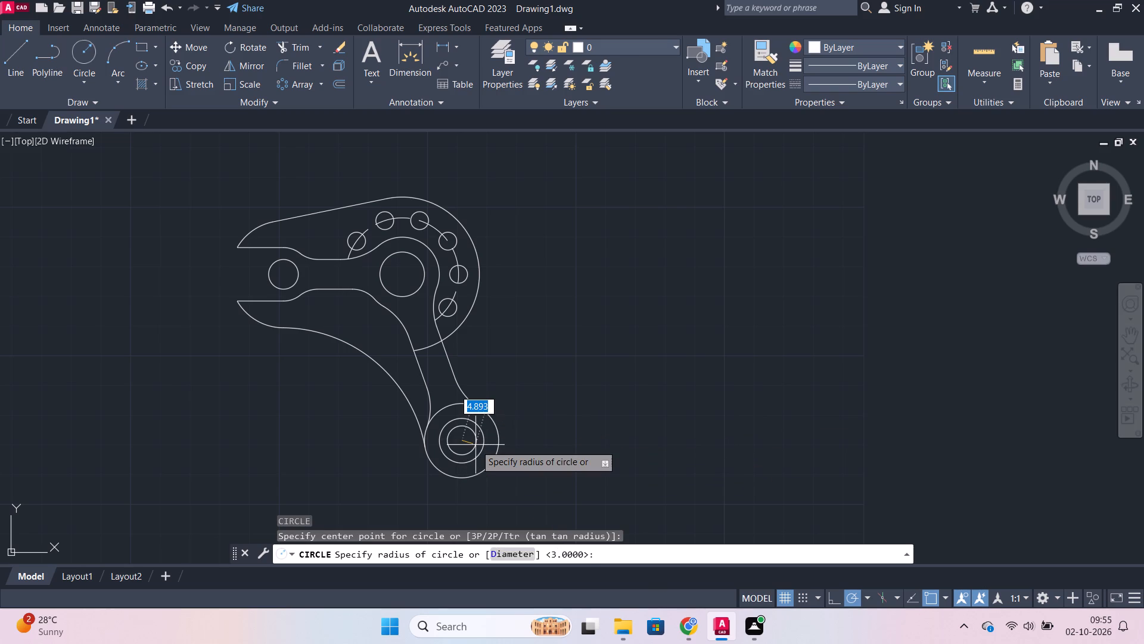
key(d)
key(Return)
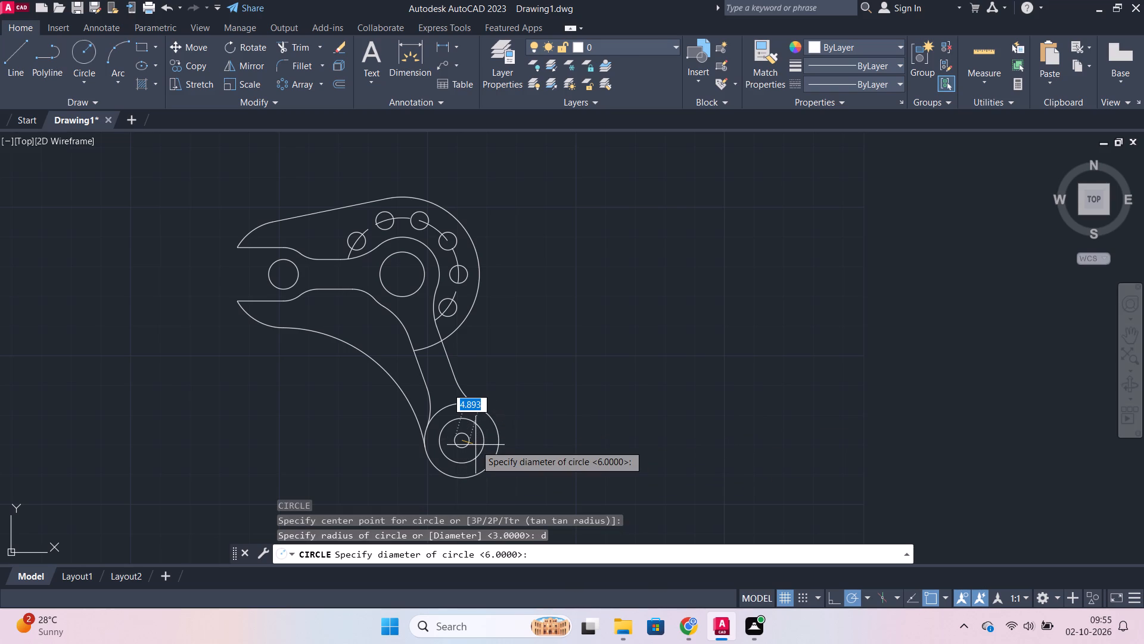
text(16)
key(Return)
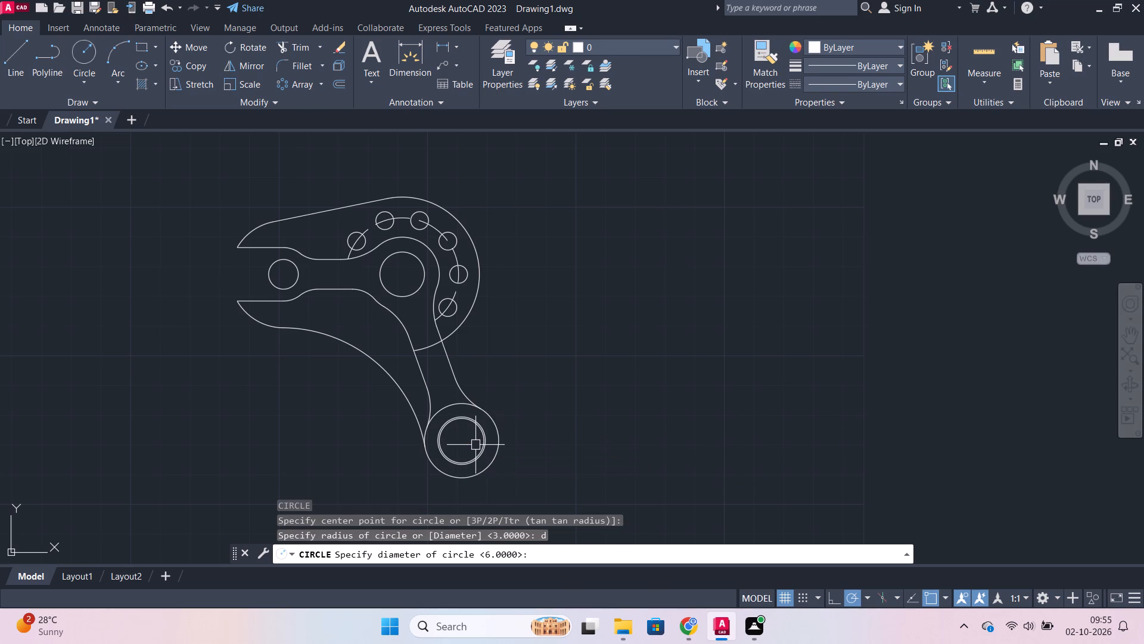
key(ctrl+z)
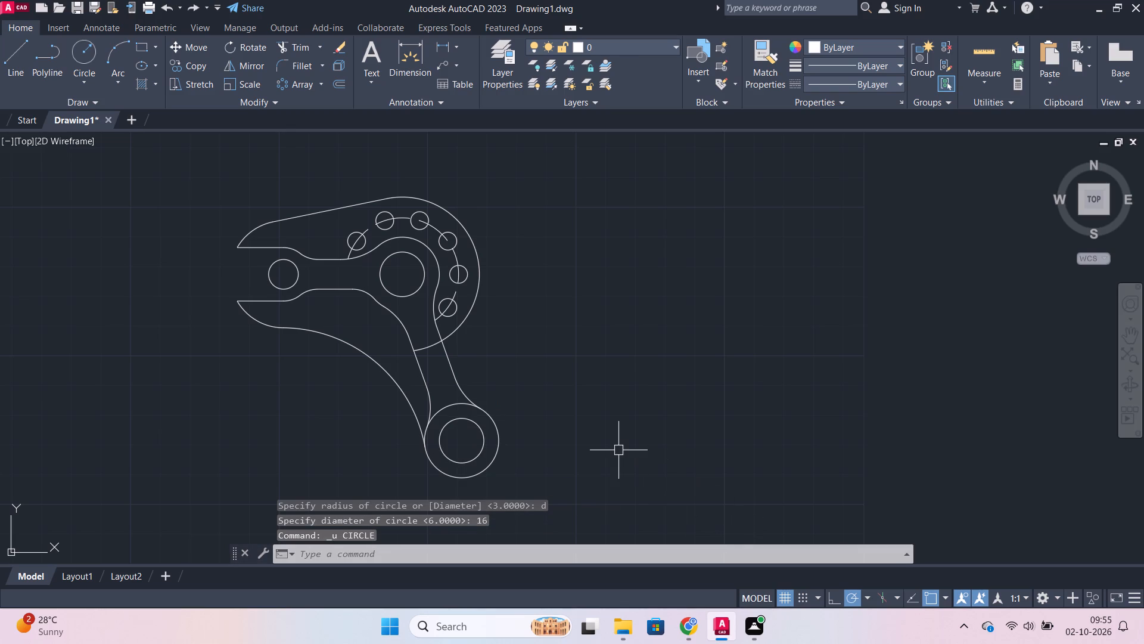
Draw construction lines from the lower boss's centre, 40 horizontally to the right and 39 vertically upward.
key(l)
key(Return)
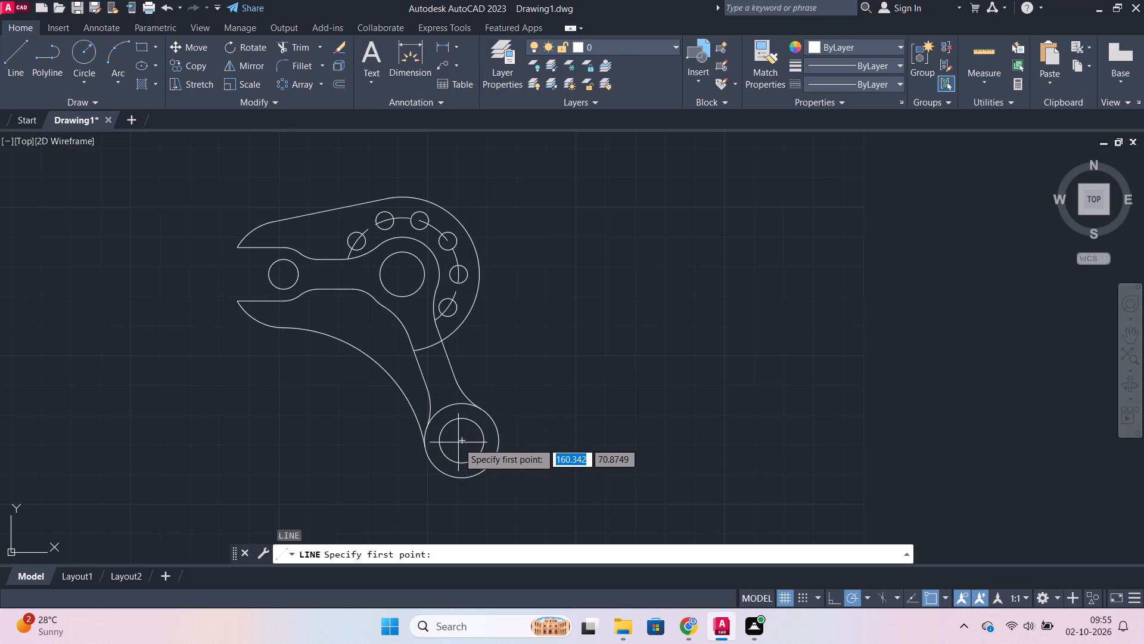
click(461, 441)
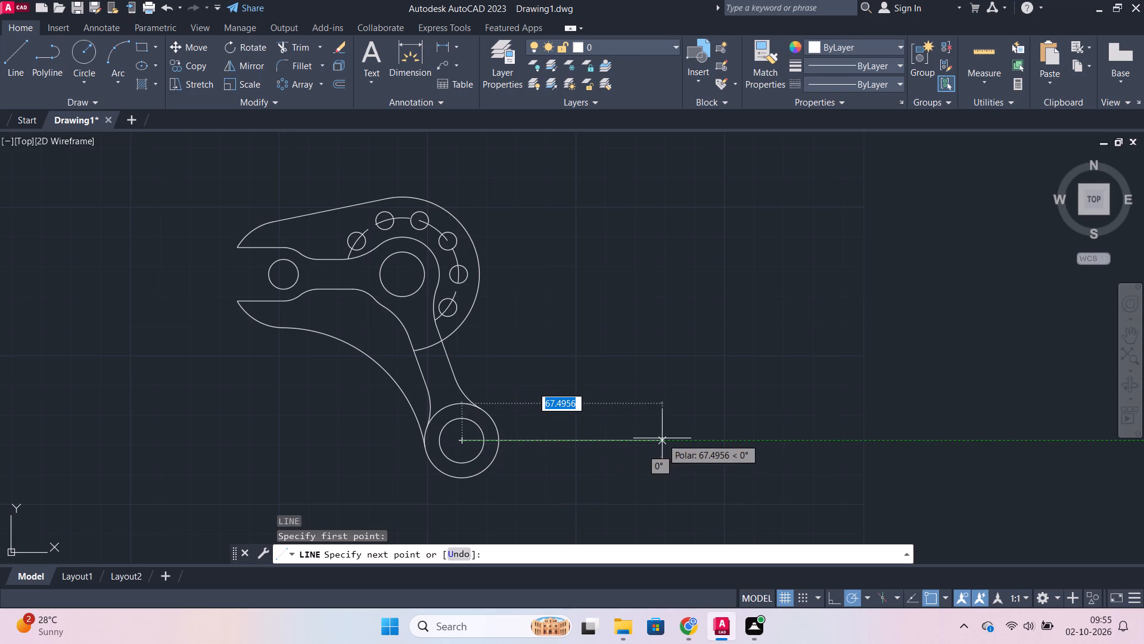
text(40)
key(Return)
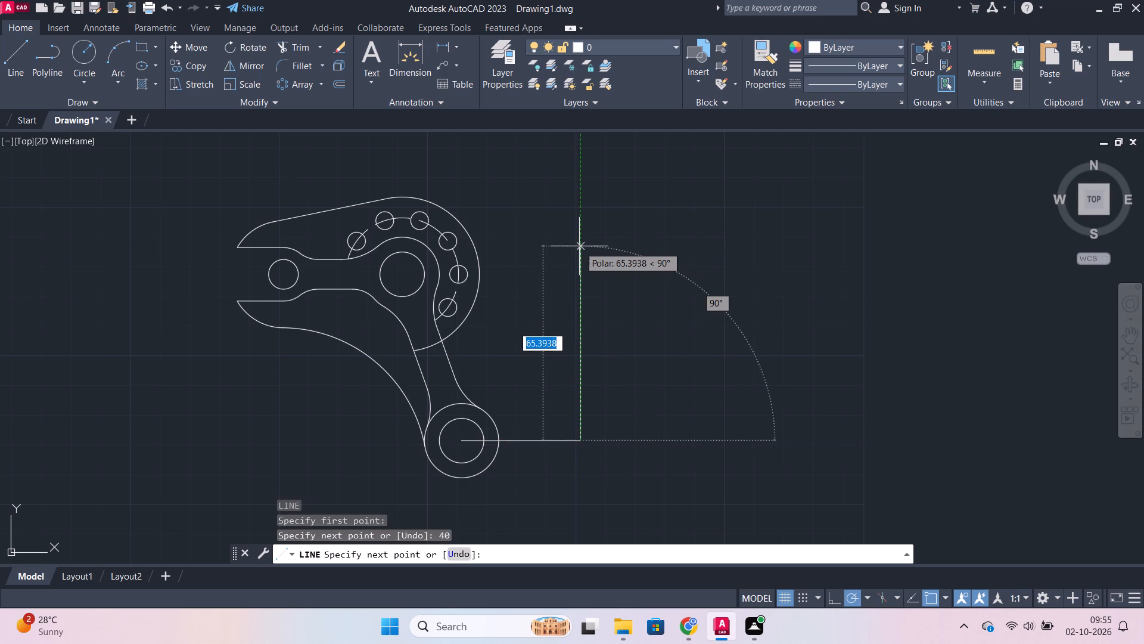
text(39)
key(Return)
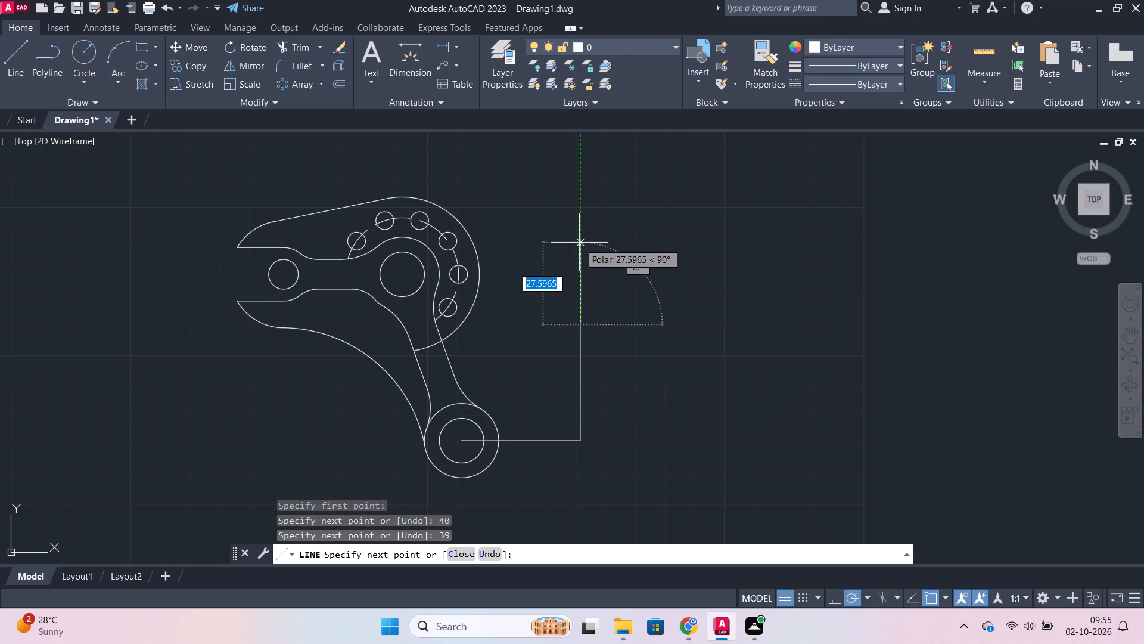
key(Escape)
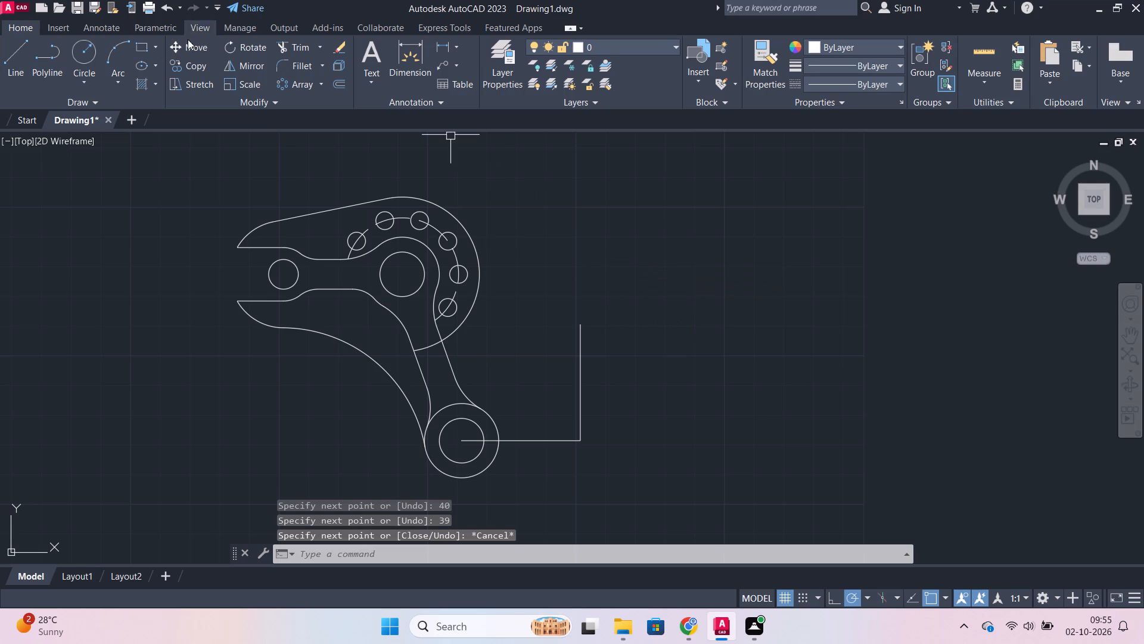
Draw a circle of diameter 16 centred on the upper end of the vertical construction line.
click(83, 64)
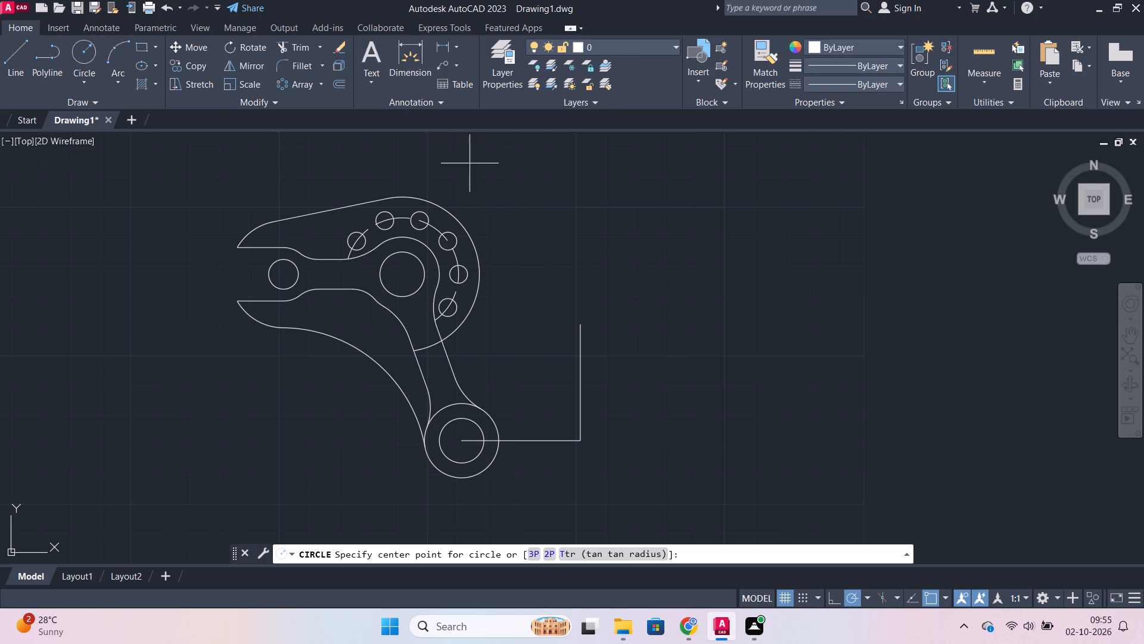
scroll(585, 319, up, 1)
click(573, 330)
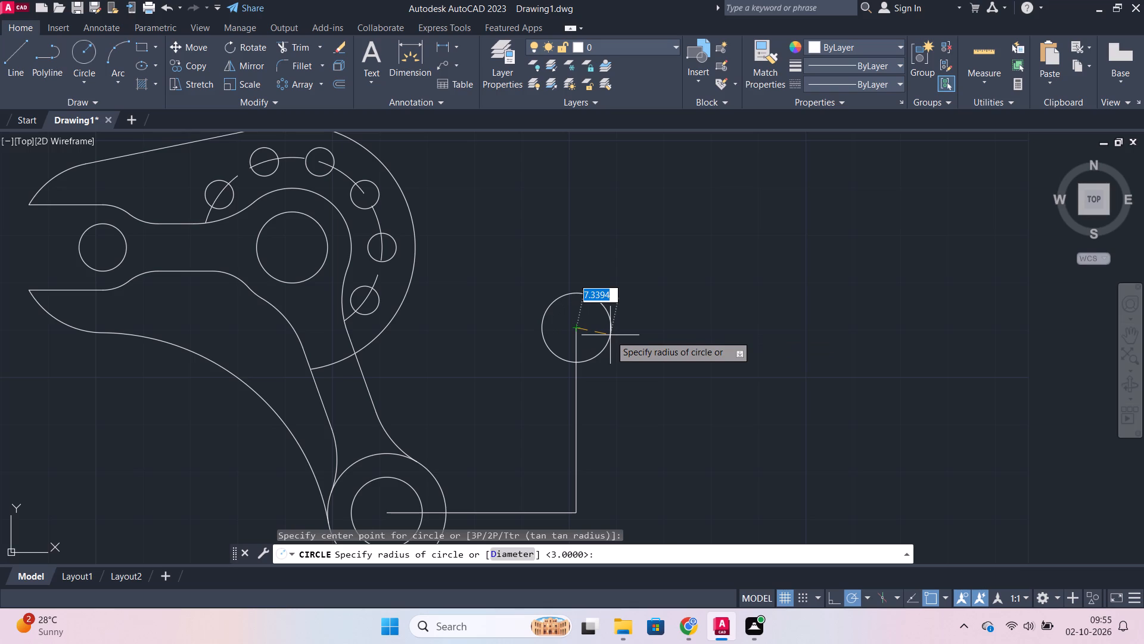
key(d)
key(Return)
text(32)
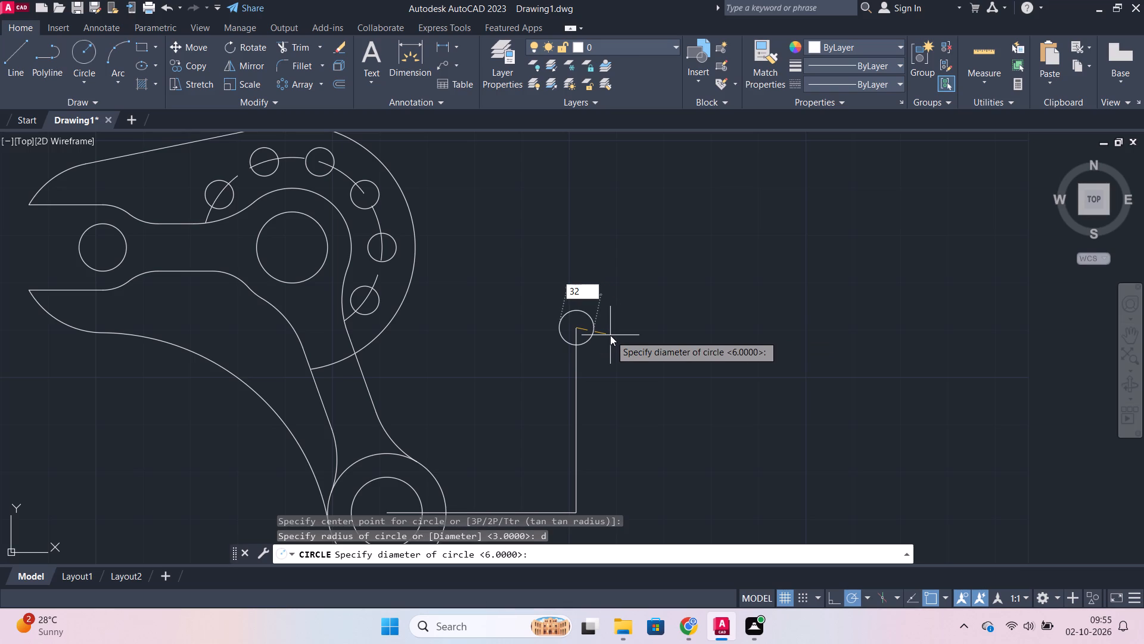
key(BackSpace)
key(BackSpace)
text(16)
key(Return)
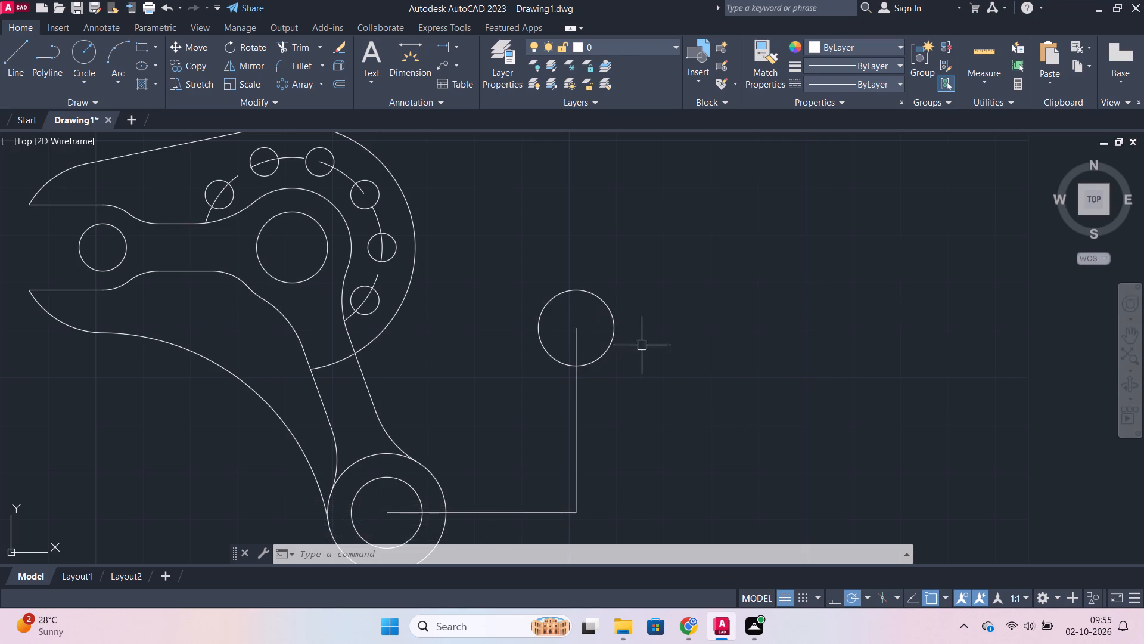
Erase the horizontal and vertical construction lines running from the lower boss's centre to the diameter 16 circle.
click(580, 421)
click(534, 511)
key(e)
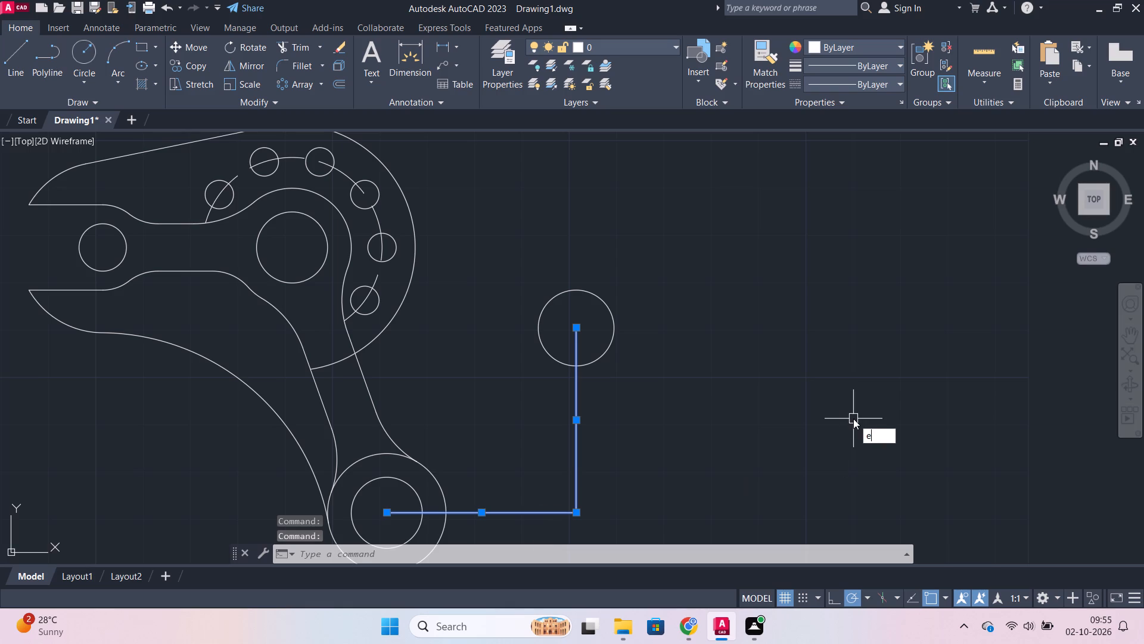
key(Return)
Draw horizontal lines to the right from the top and bottom quadrants of the diameter 16 circle, about 28 and 29 long.
key(l)
key(Return)
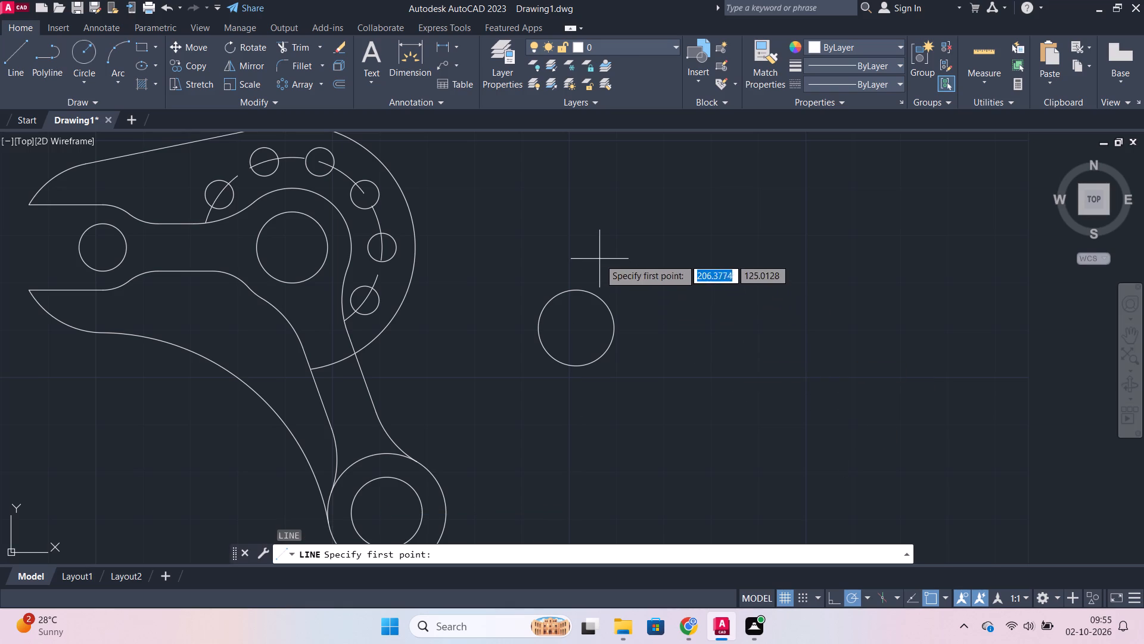
click(578, 290)
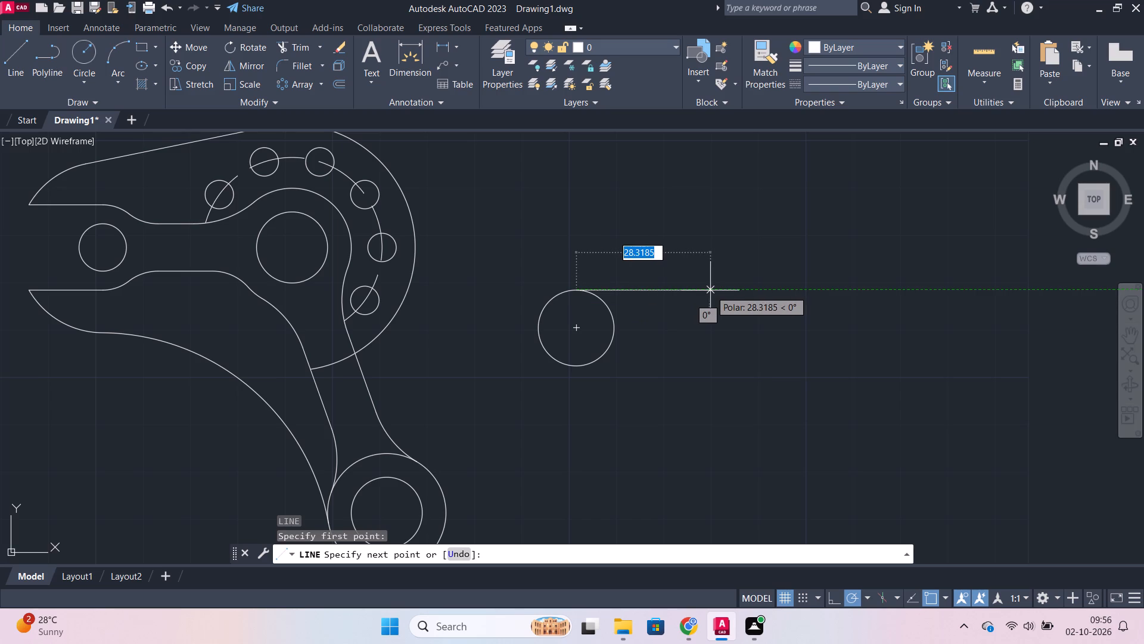
click(710, 290)
key(Escape)
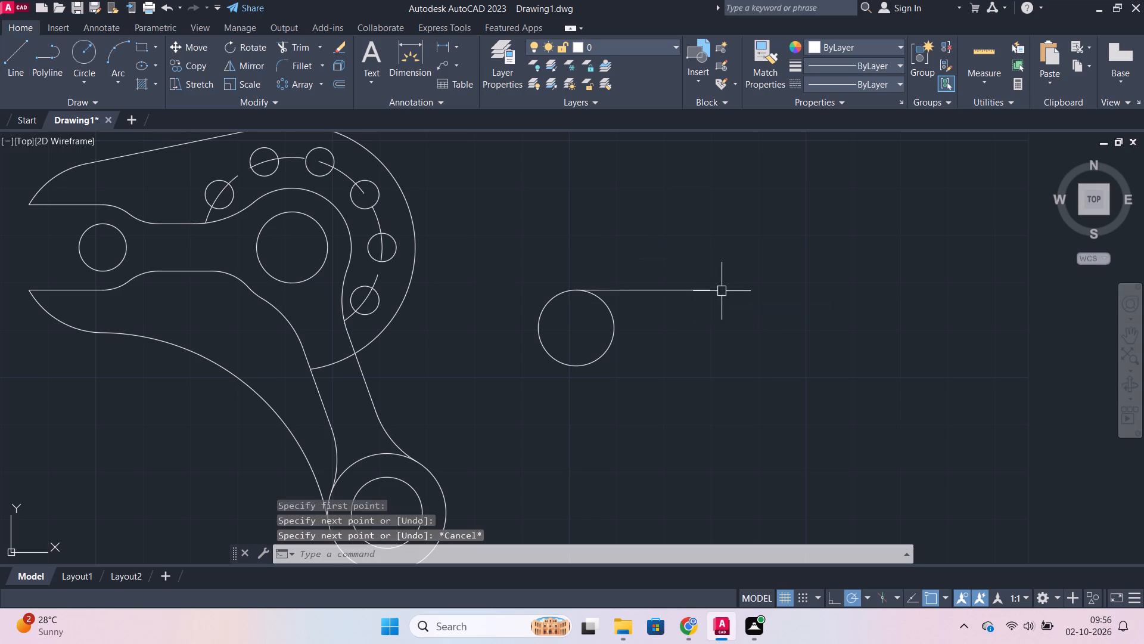
key(space)
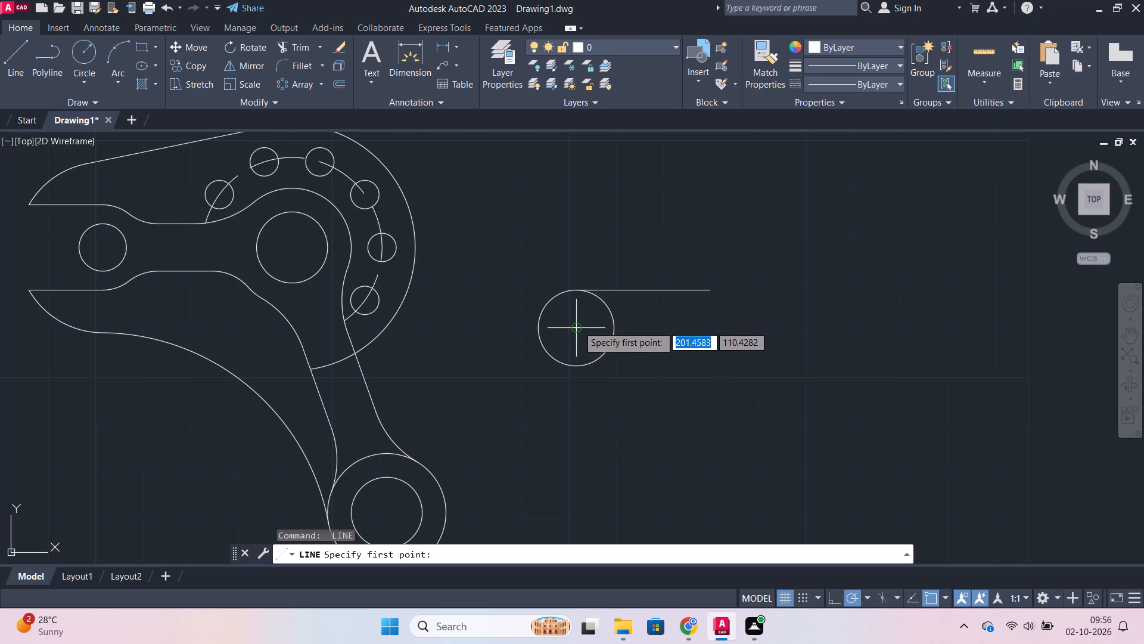
click(576, 368)
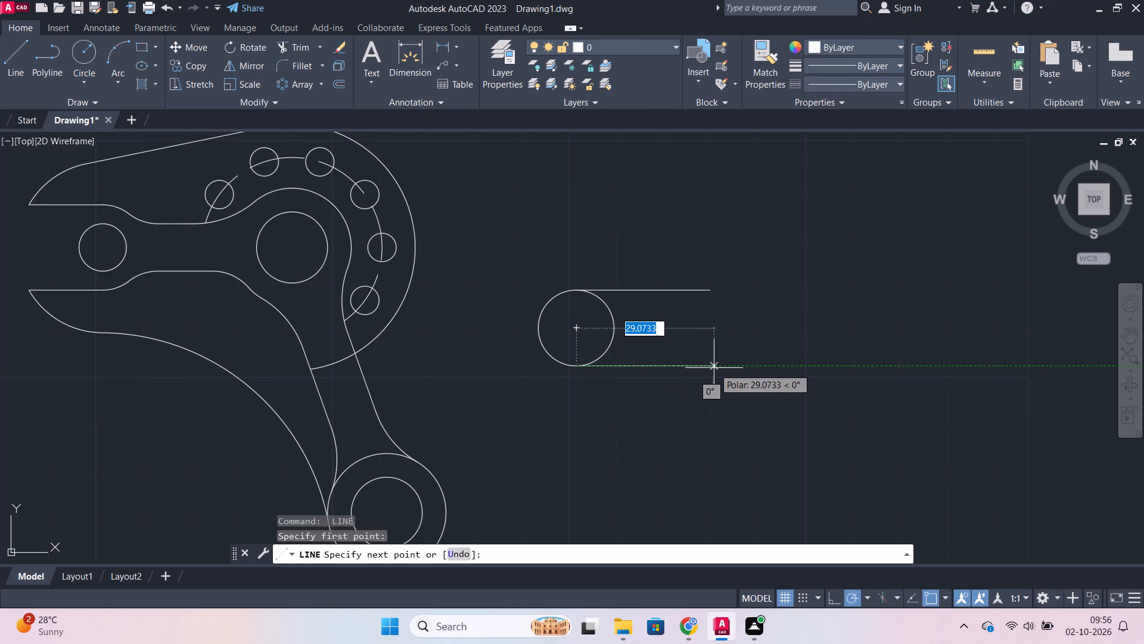
click(715, 368)
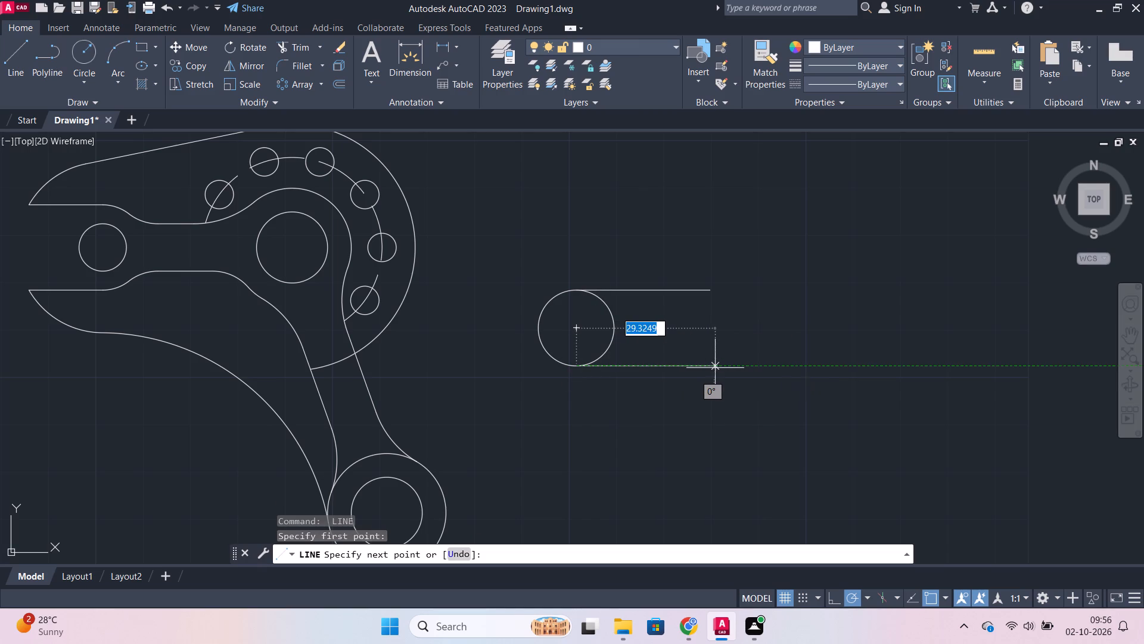
key(Escape)
Draw a circle of radius 17 concentric with the diameter 16 circle.
key(c)
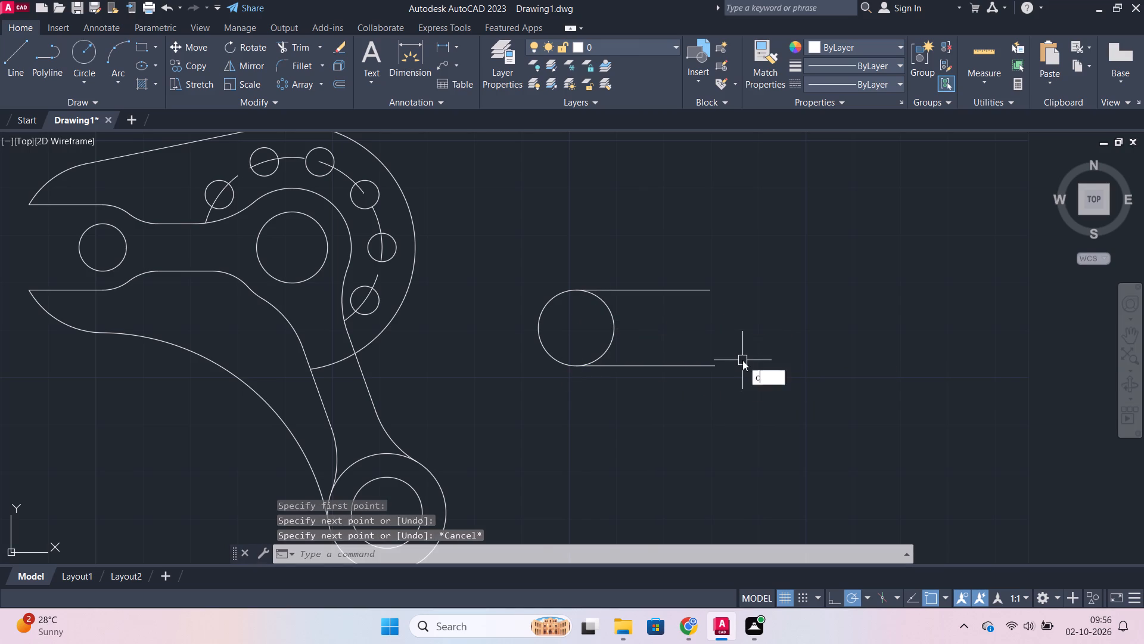
key(Return)
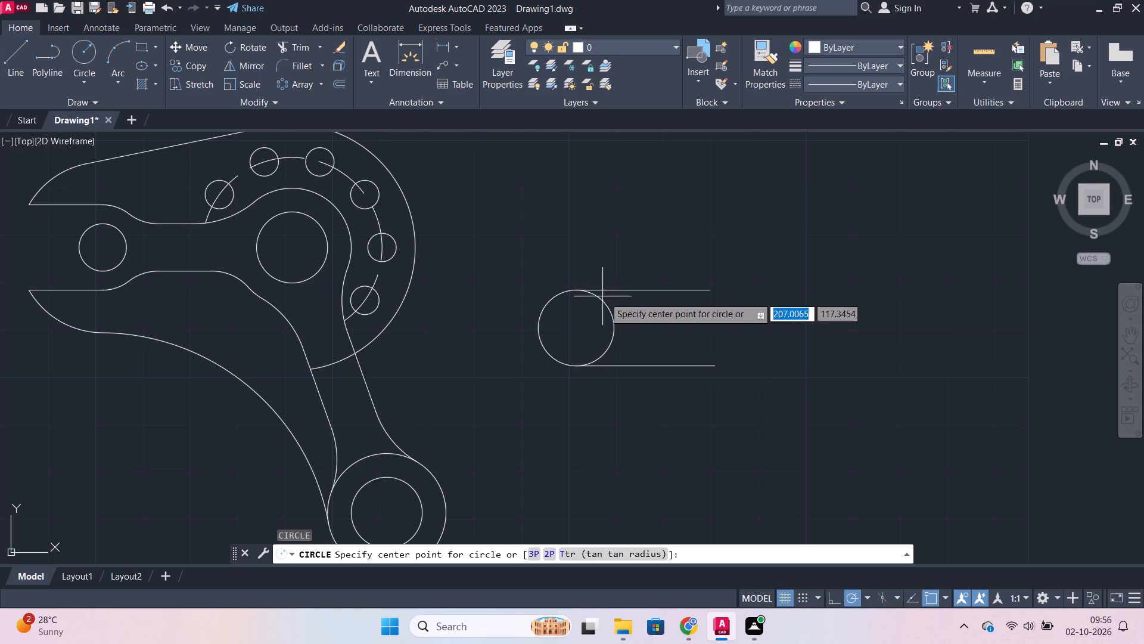
click(578, 328)
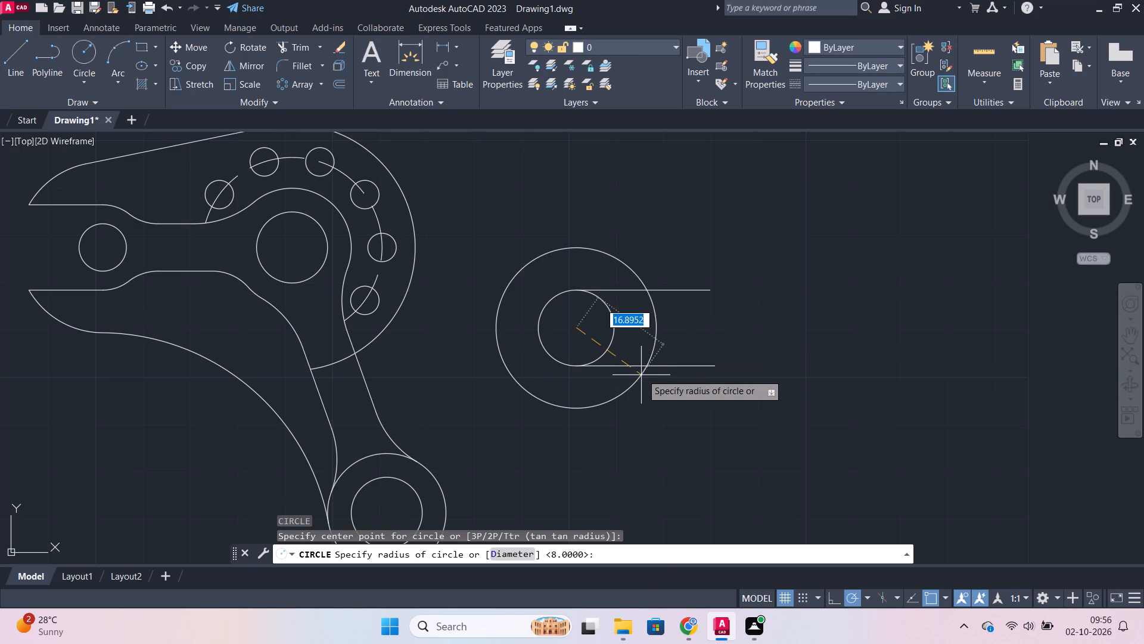
text(17)
key(Return)
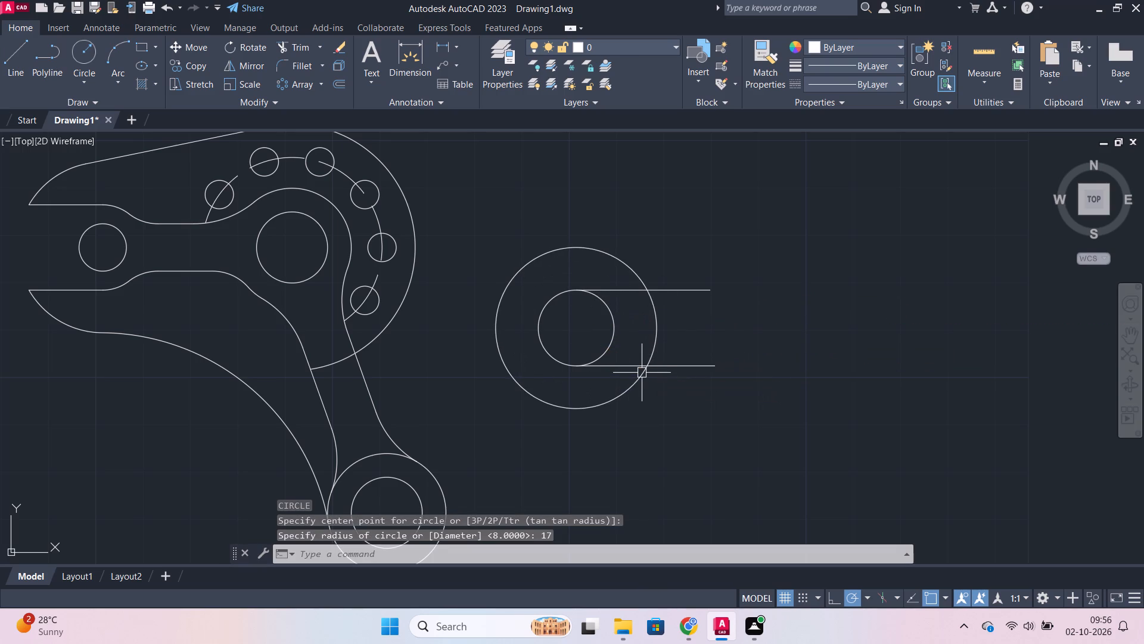
Trim the line ends beyond the radius 17 circle and both circles' right-hand arcs between the lines to form an open jaw.
text(tr)
key(Return)
click(685, 295)
click(686, 366)
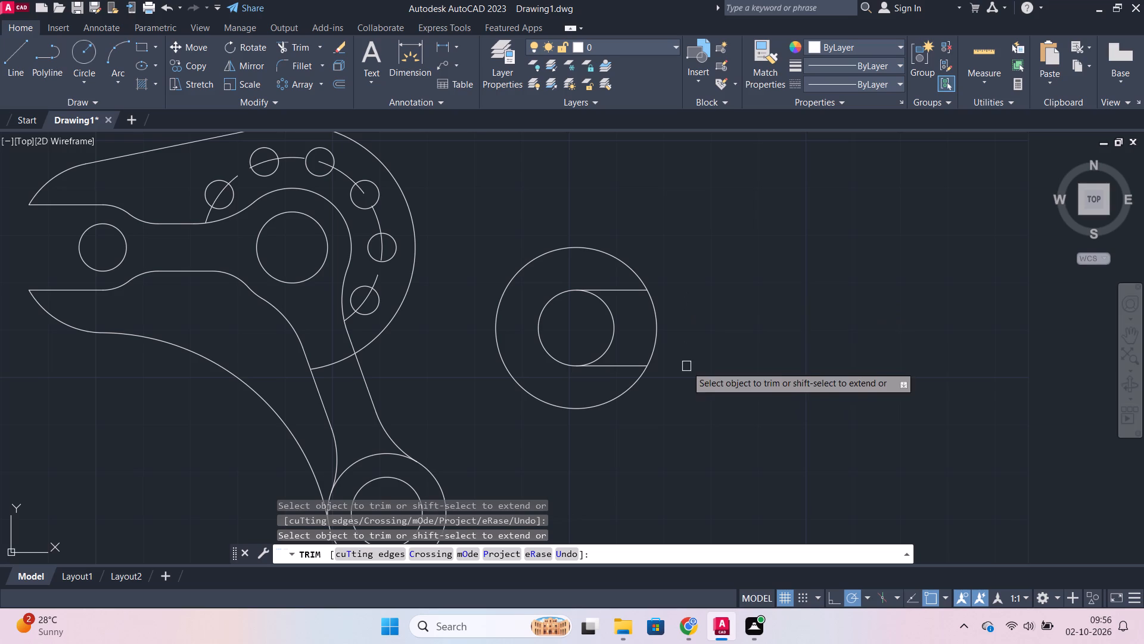
click(657, 321)
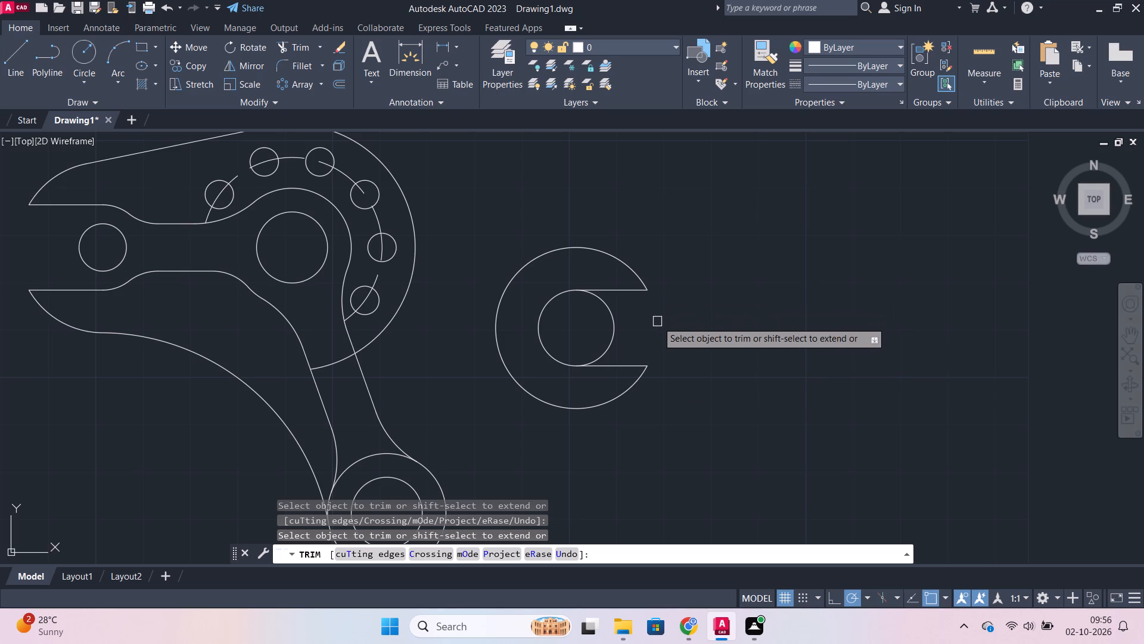
click(609, 332)
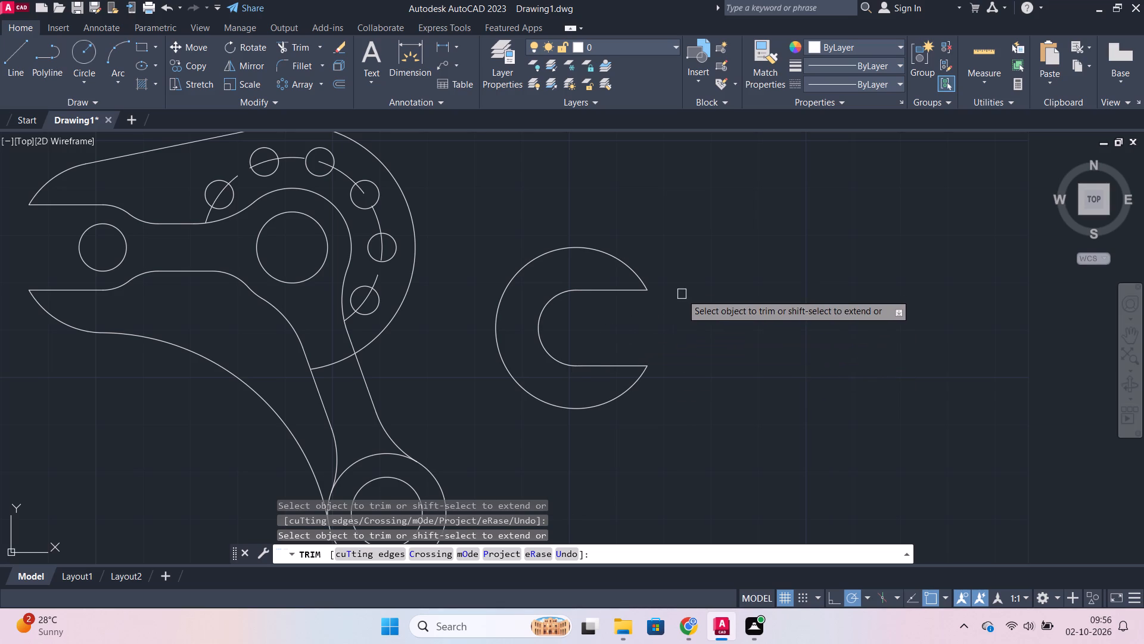
middle_drag(704, 287, 728, 319)
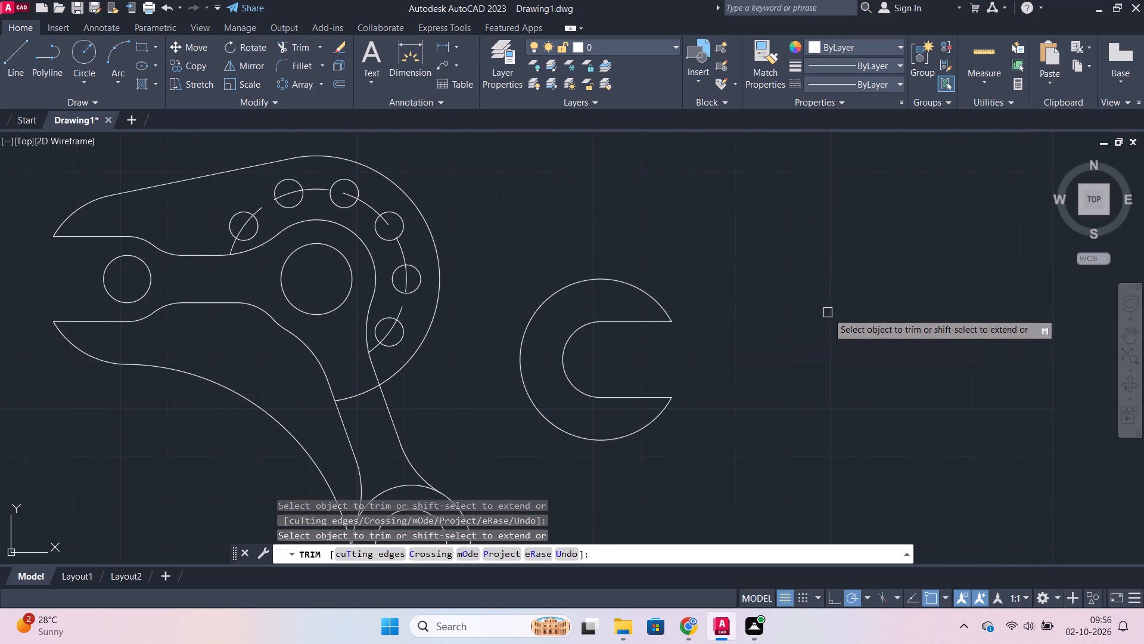
key(Escape)
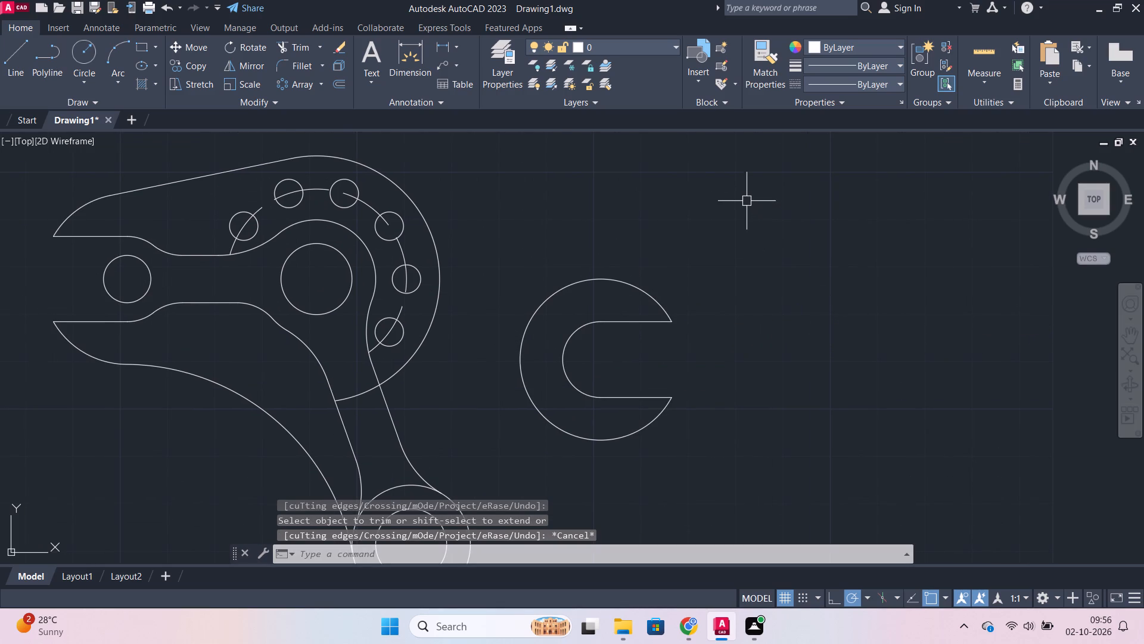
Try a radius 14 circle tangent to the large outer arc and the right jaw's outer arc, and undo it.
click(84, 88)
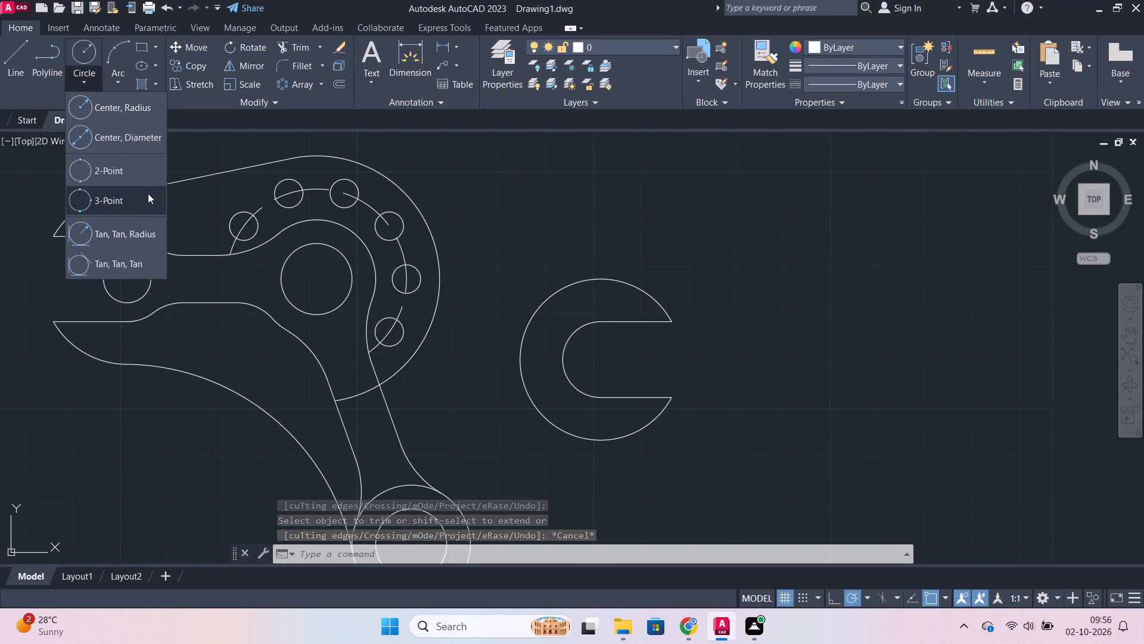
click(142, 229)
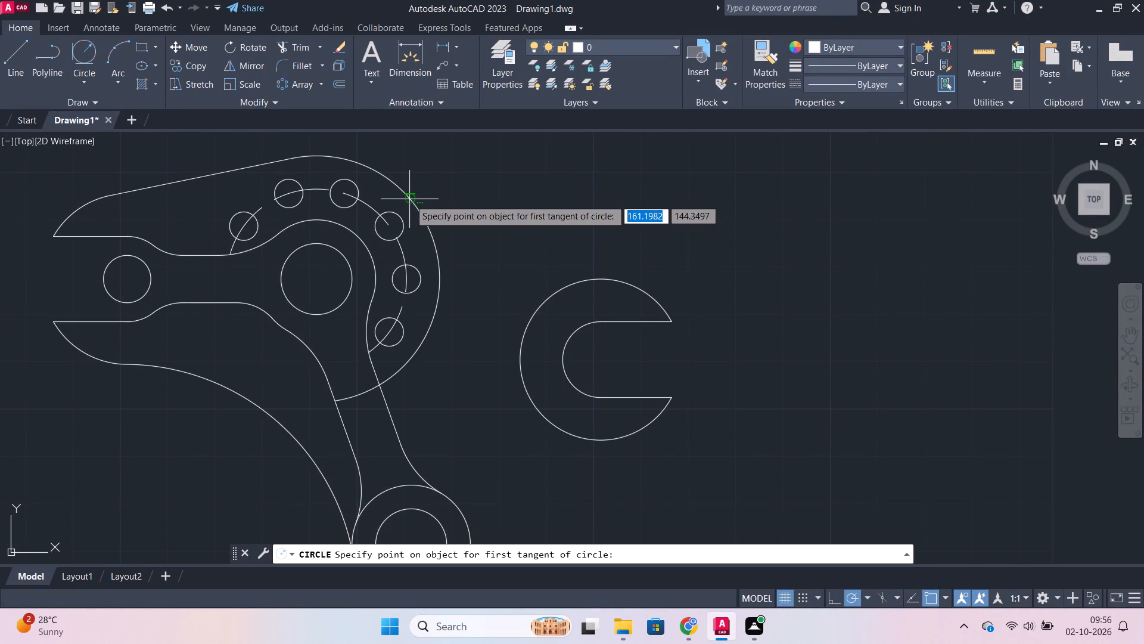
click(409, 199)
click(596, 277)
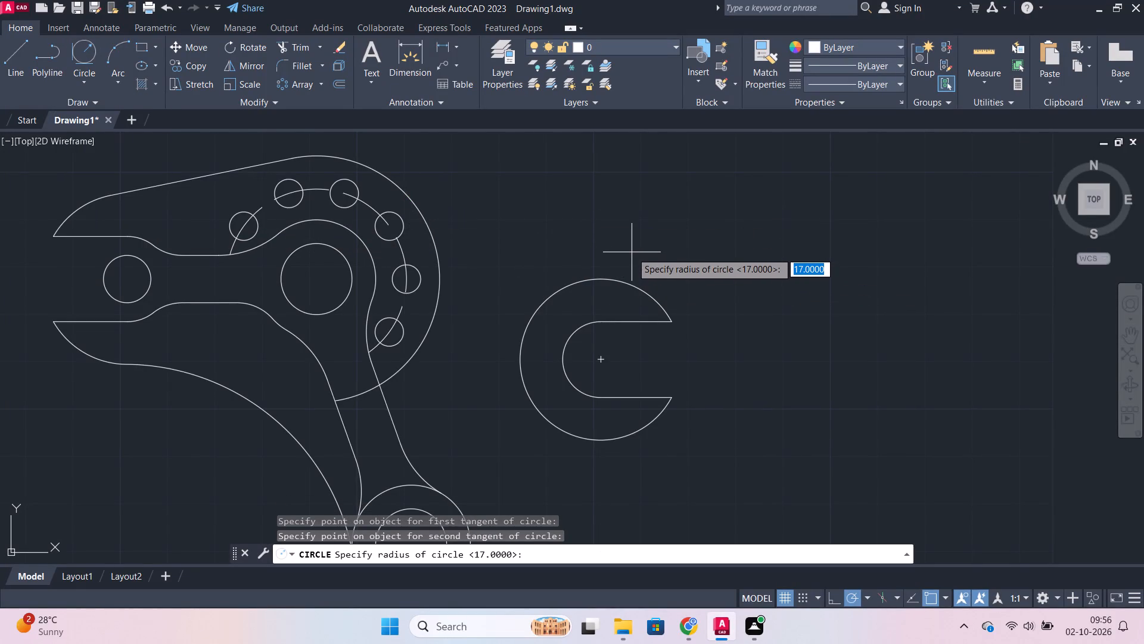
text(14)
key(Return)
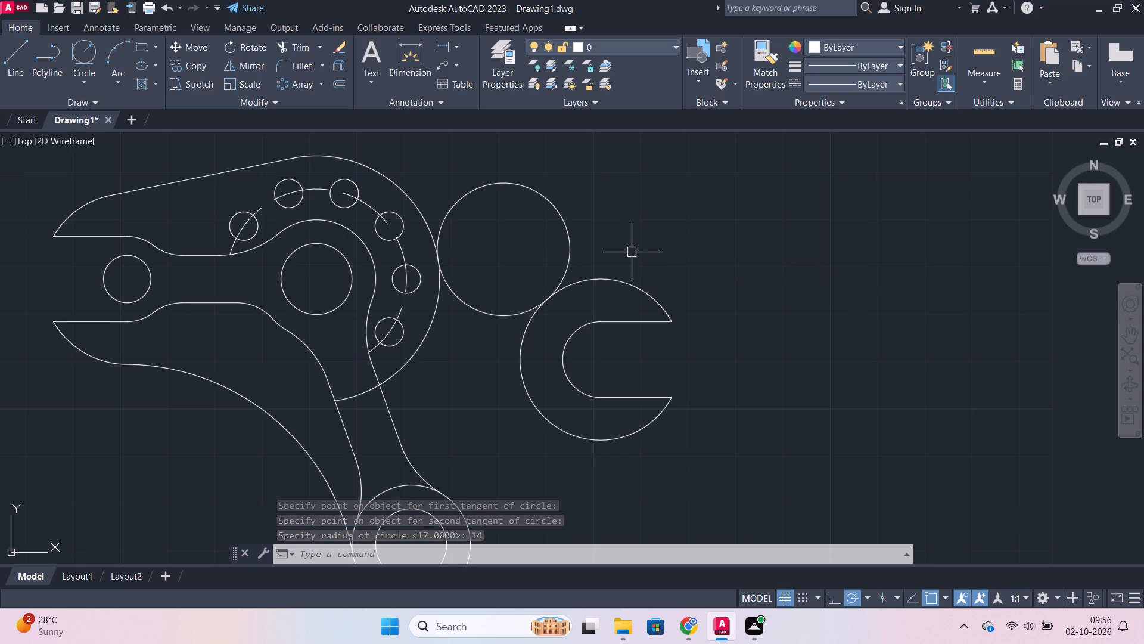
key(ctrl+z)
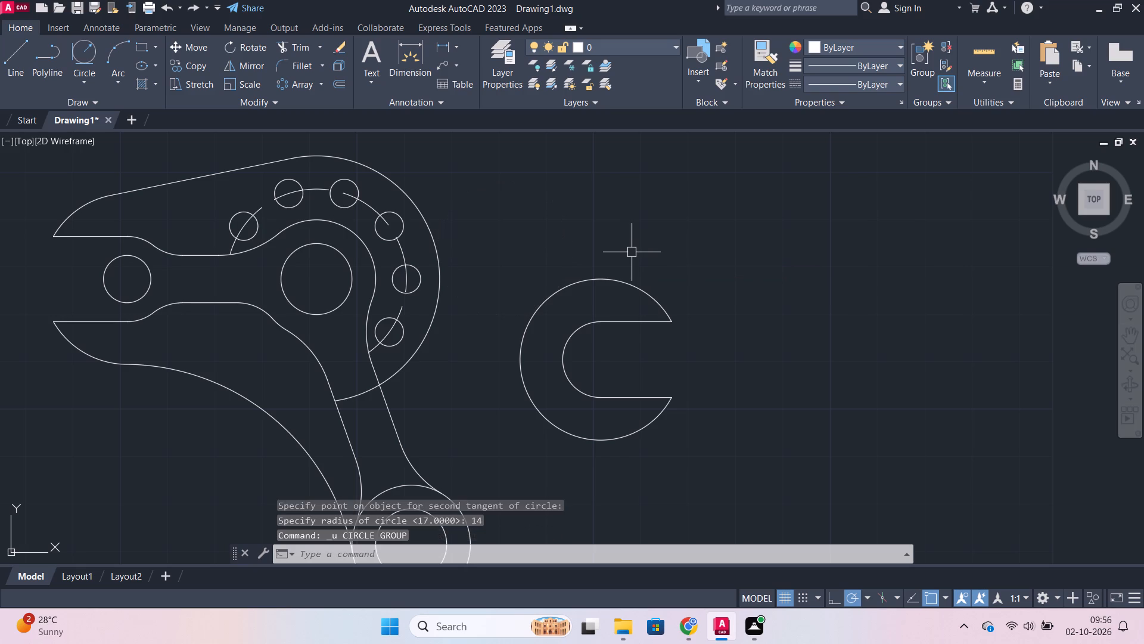
Draw a horizontal line 34 long from the right jaw's top quadrant leftward to the large outer arc's right quadrant.
key(l)
key(Return)
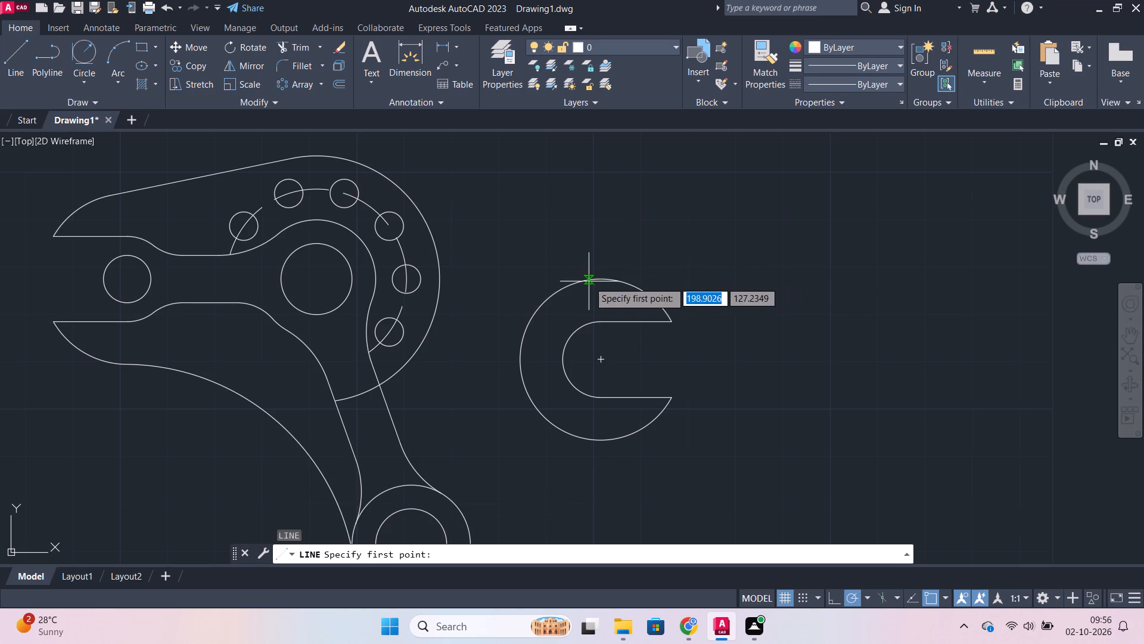
click(598, 280)
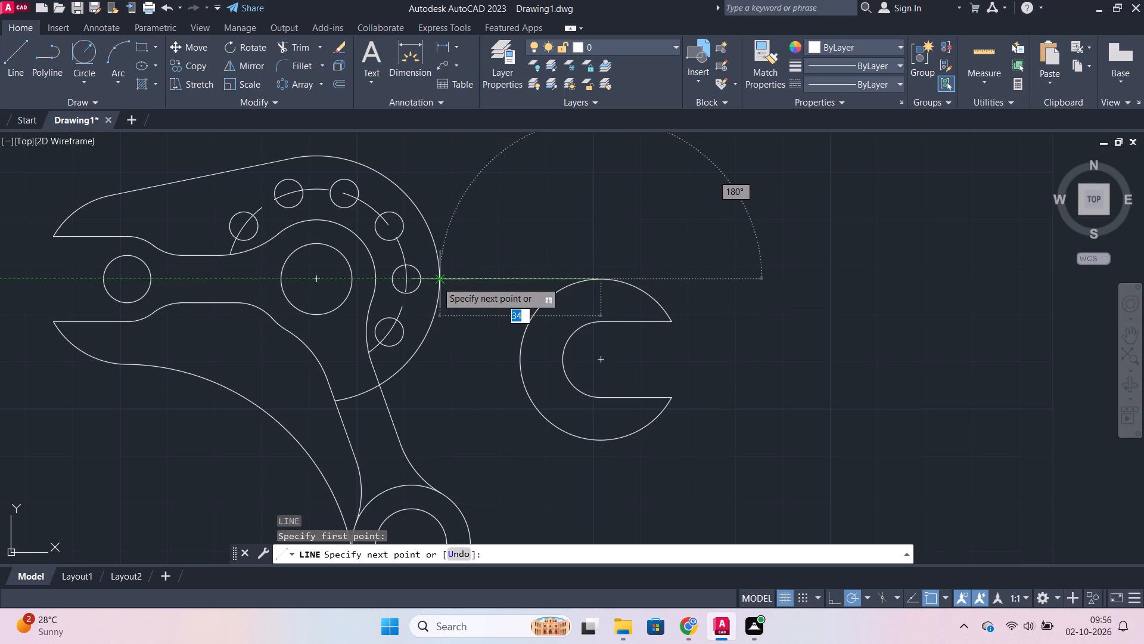
click(437, 281)
key(Escape)
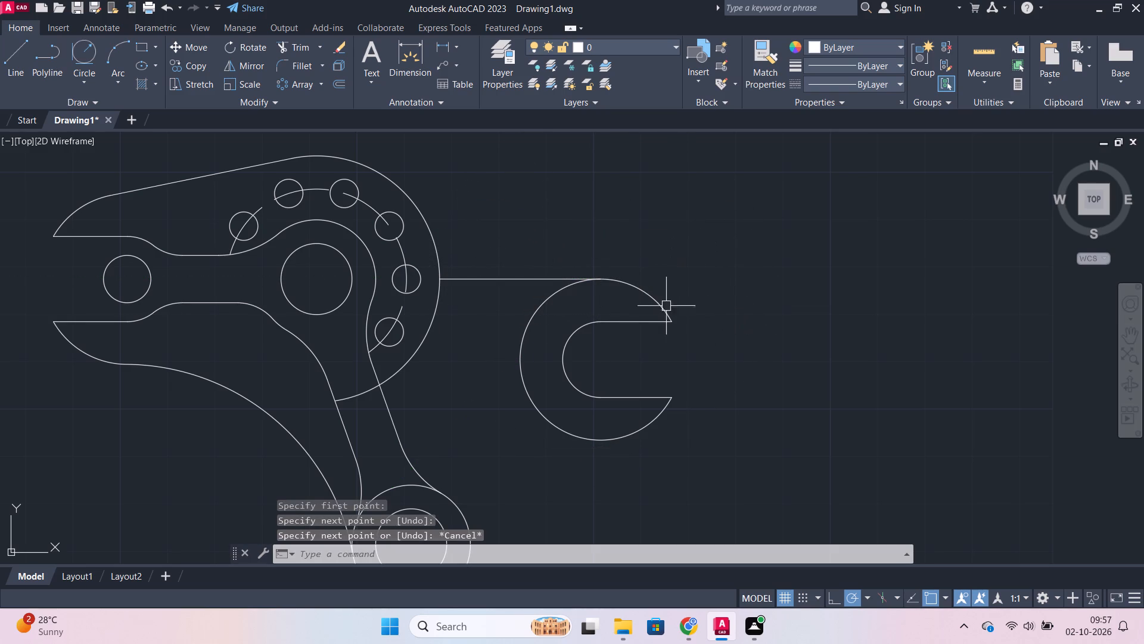
Trim away the large outer arc below the new horizontal line, including the portion crossing the lower arm.
text(tr)
key(Return)
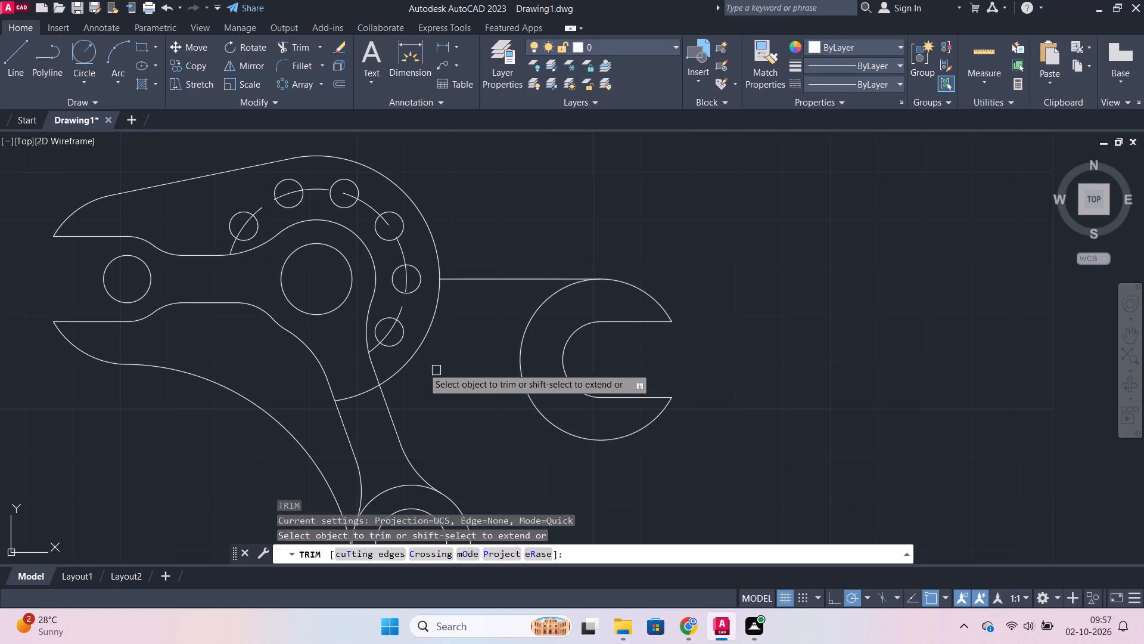
click(408, 355)
click(359, 392)
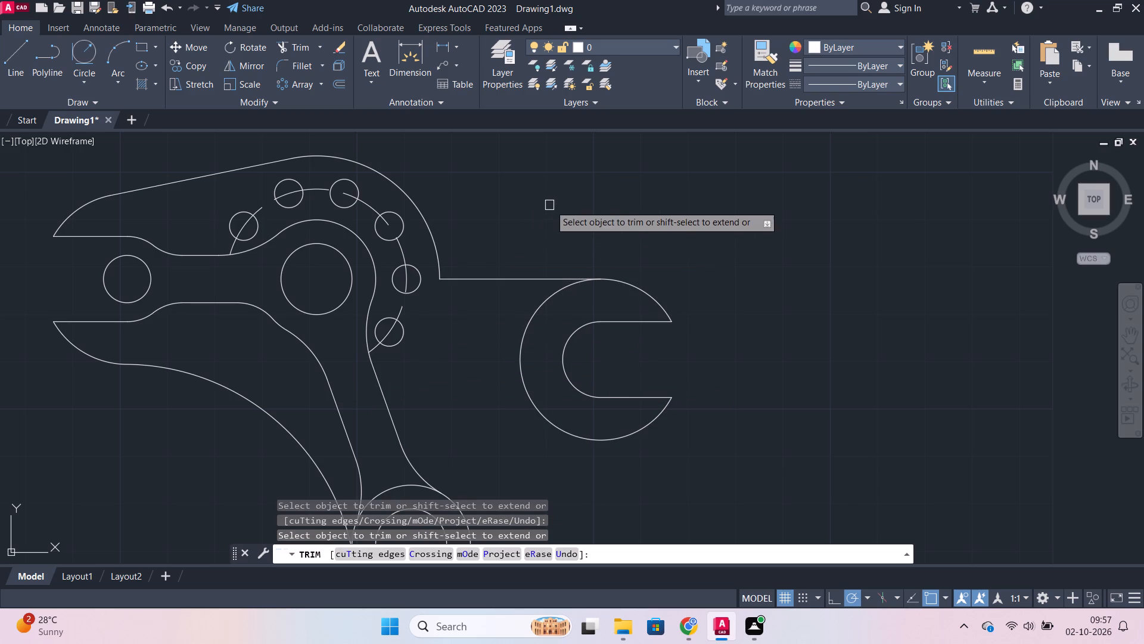
key(Escape)
Fillet the corner between the large outer arc and the horizontal line with radius 14.
key(f)
key(Return)
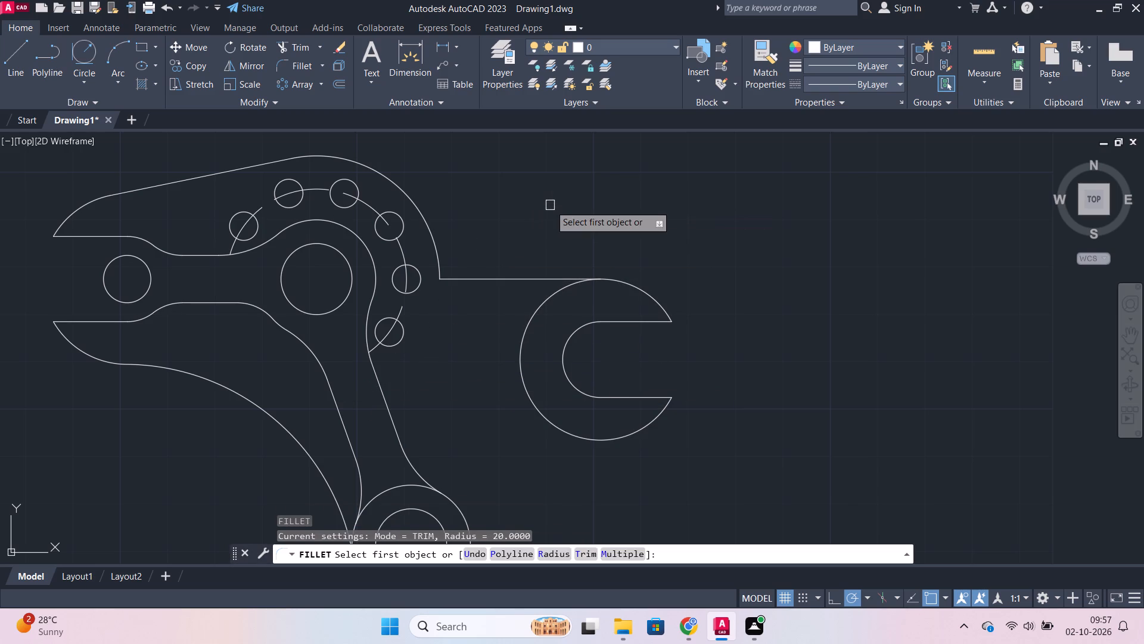
key(r)
key(Return)
text(14)
key(Return)
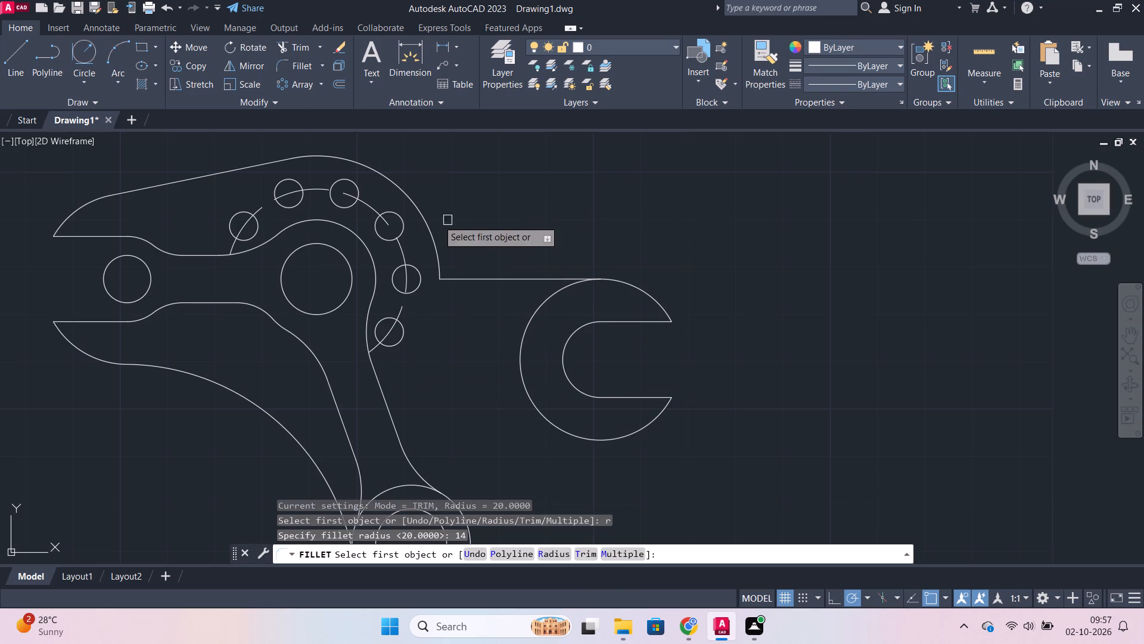
click(428, 227)
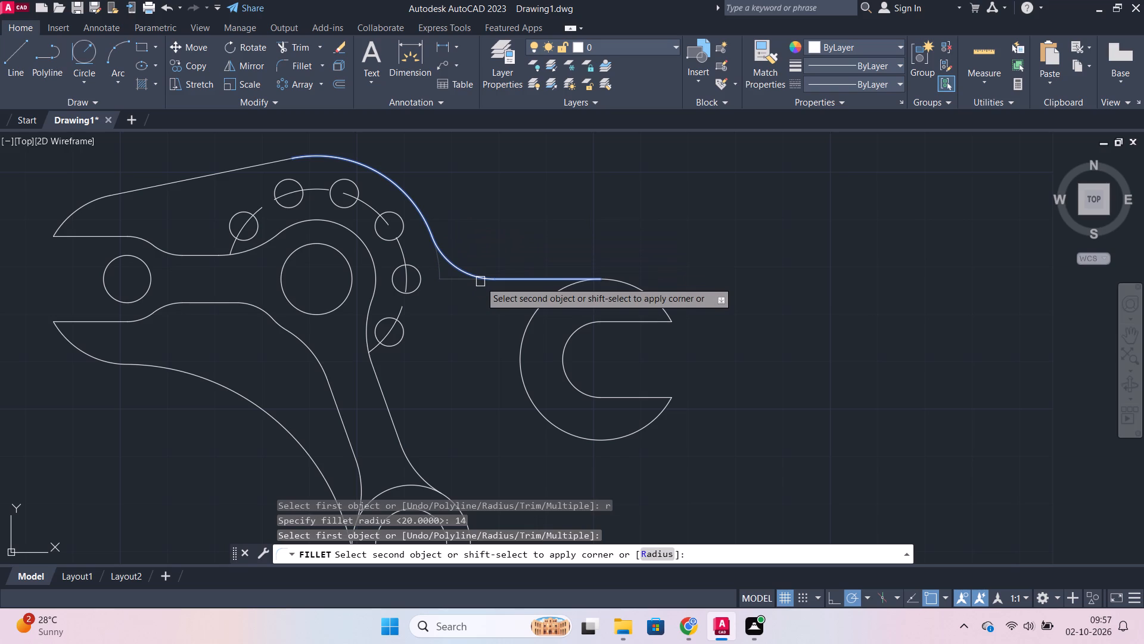
click(480, 281)
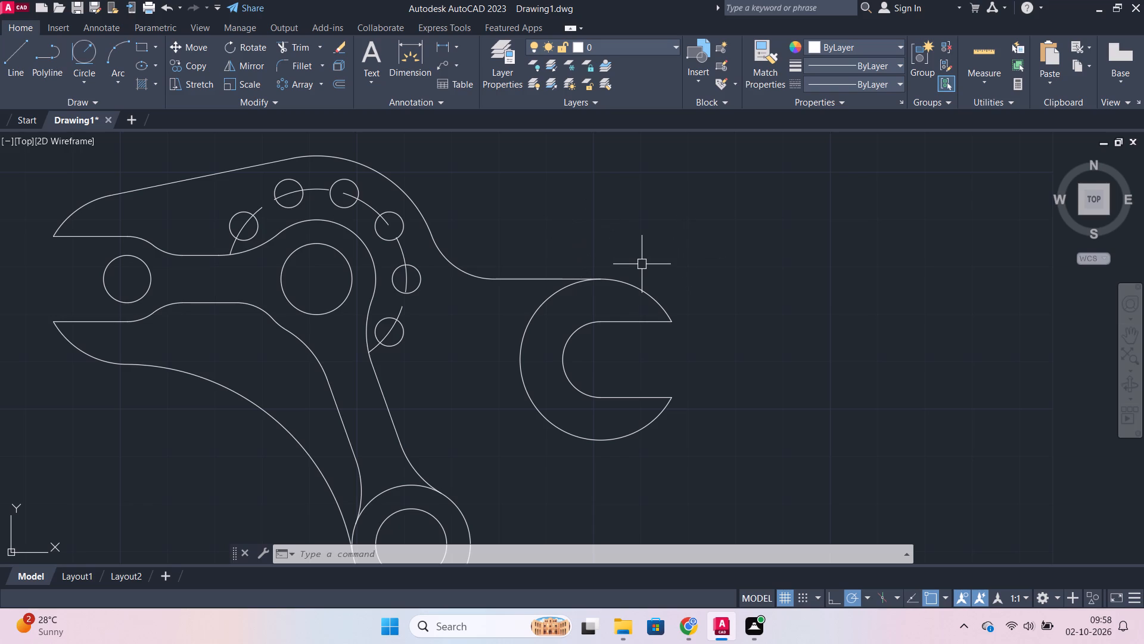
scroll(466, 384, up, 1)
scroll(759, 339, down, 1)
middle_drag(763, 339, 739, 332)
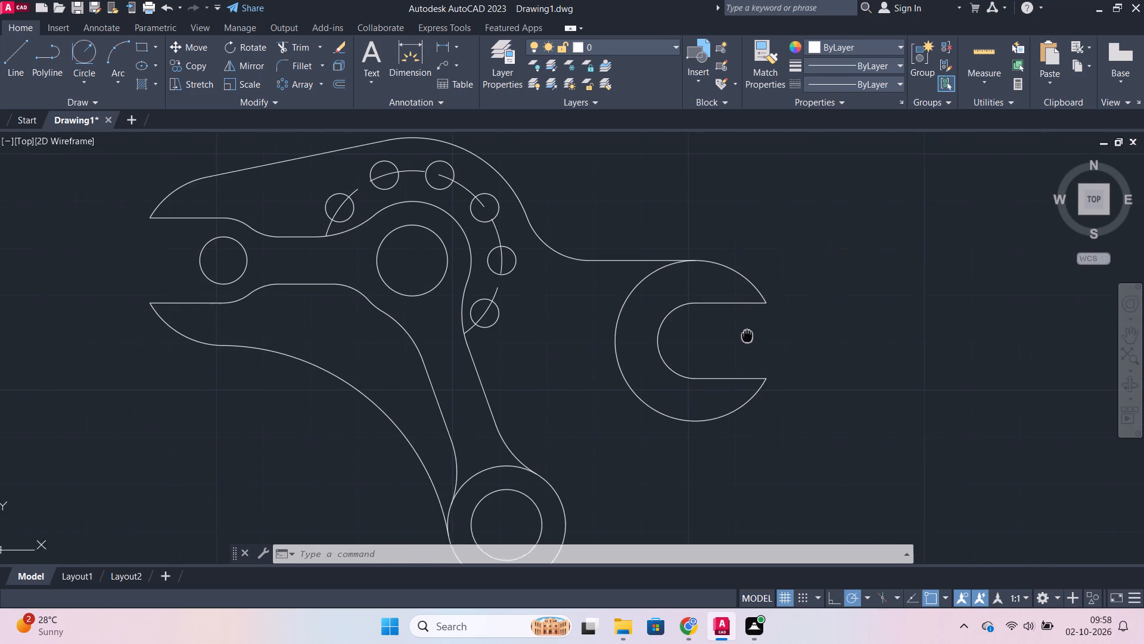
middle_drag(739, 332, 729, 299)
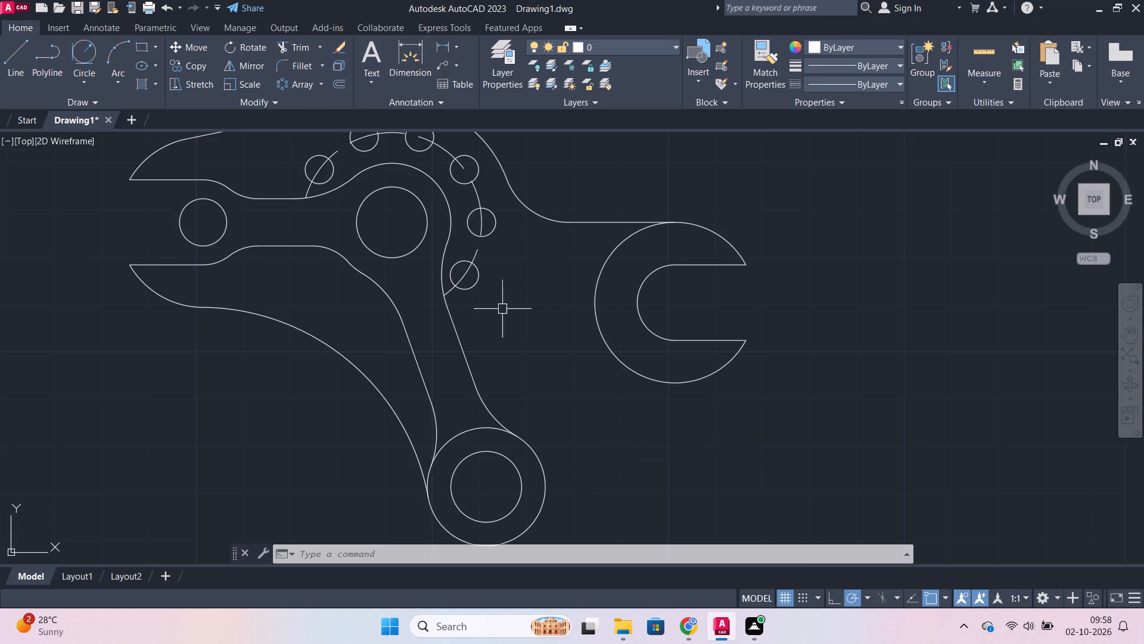
Draw a radius 25 circle tangent to the lower boss's outer circle and the underside of the right jaw's outer arc.
click(83, 56)
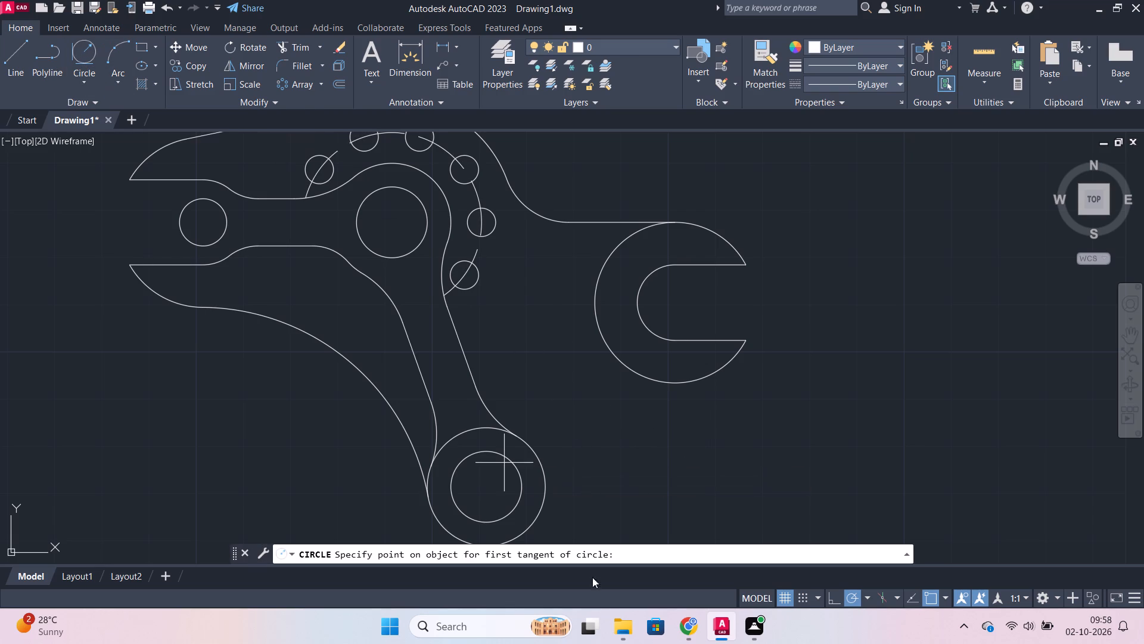
click(537, 516)
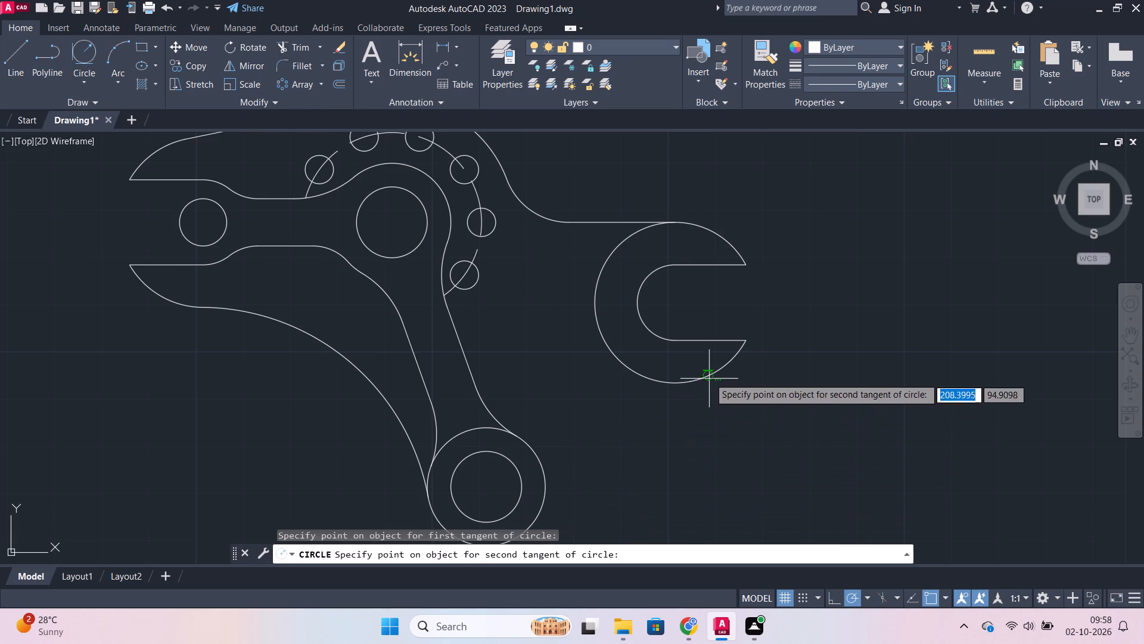
click(709, 377)
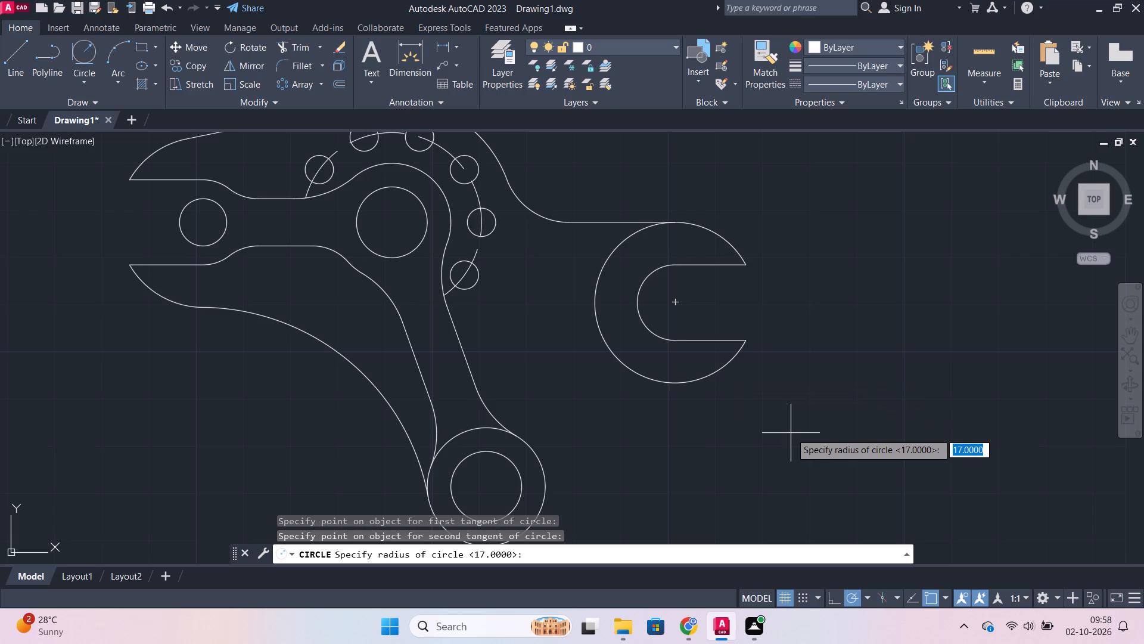
text(25)
key(Return)
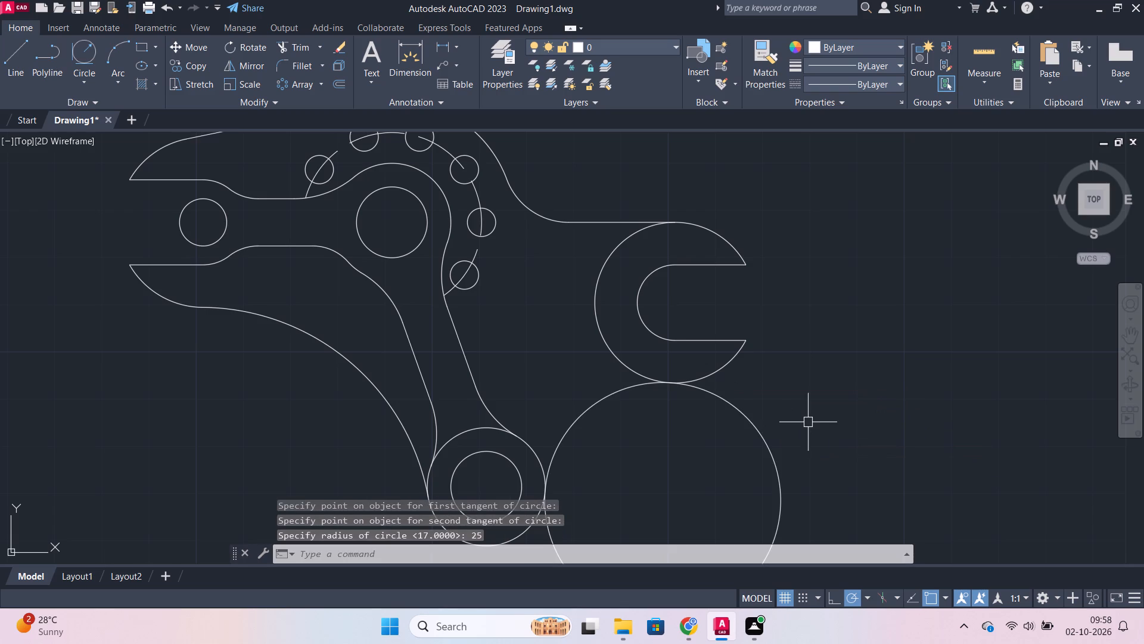
Trim away the outer portion of the radius 25 circle, keeping the concave arc between the lower boss and right jaw.
text(tr)
key(Return)
drag(810, 410, 736, 438)
scroll(756, 432, down, 1)
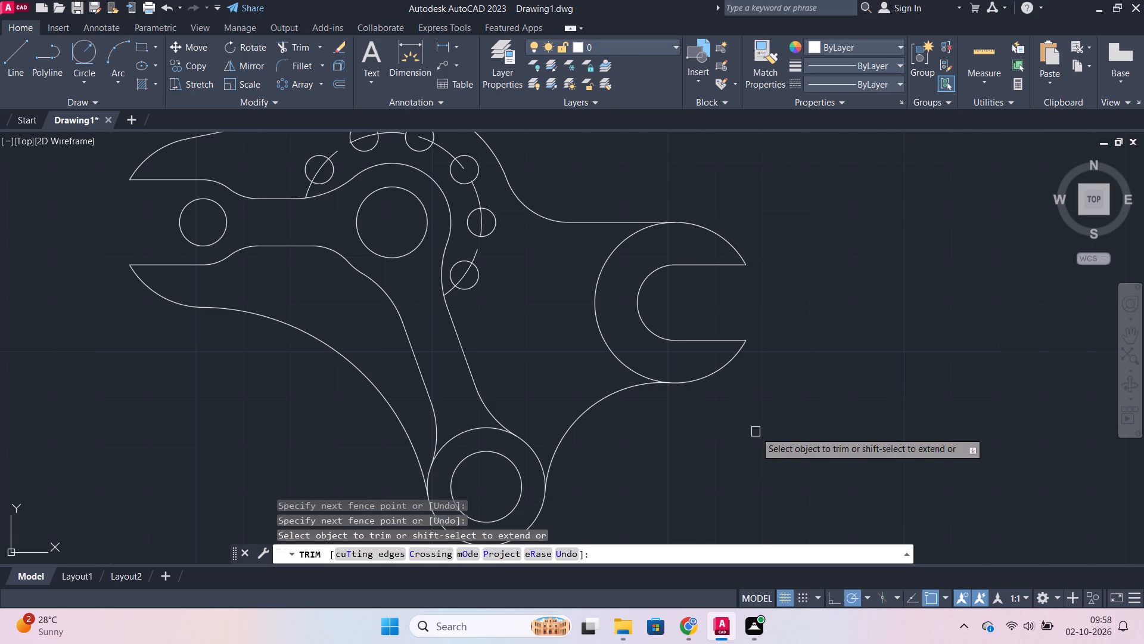
scroll(676, 435, up, 2)
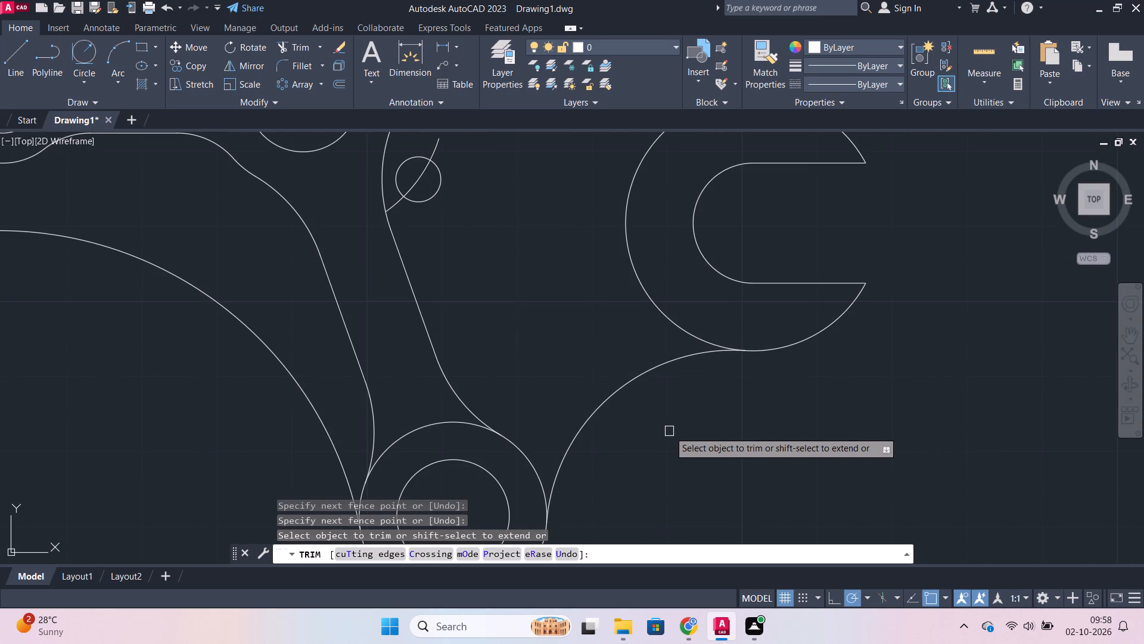
key(Escape)
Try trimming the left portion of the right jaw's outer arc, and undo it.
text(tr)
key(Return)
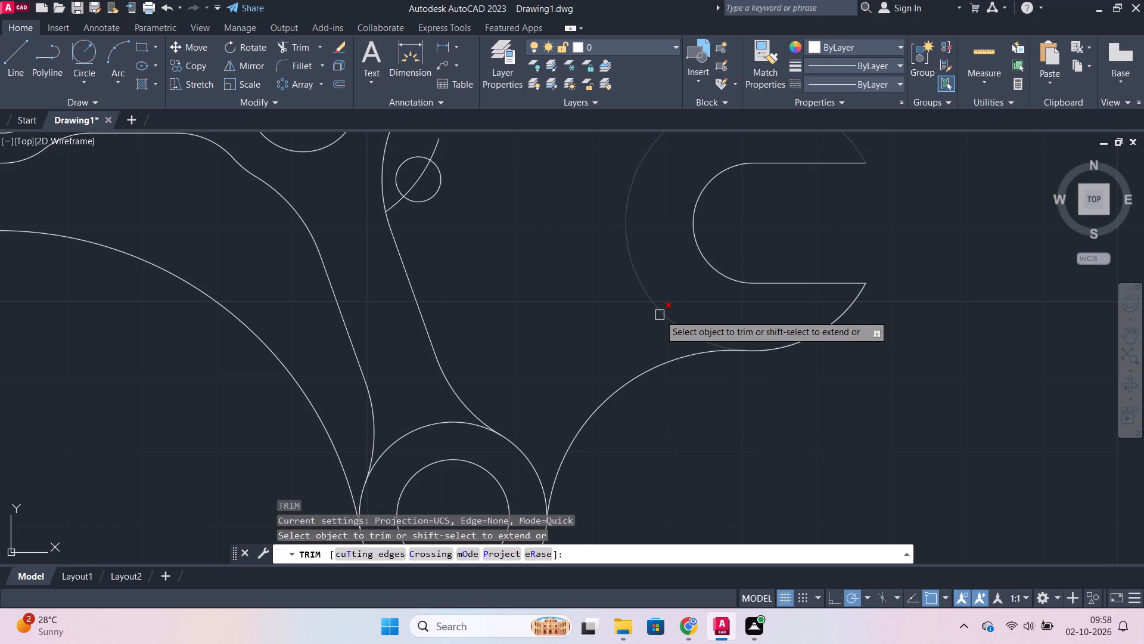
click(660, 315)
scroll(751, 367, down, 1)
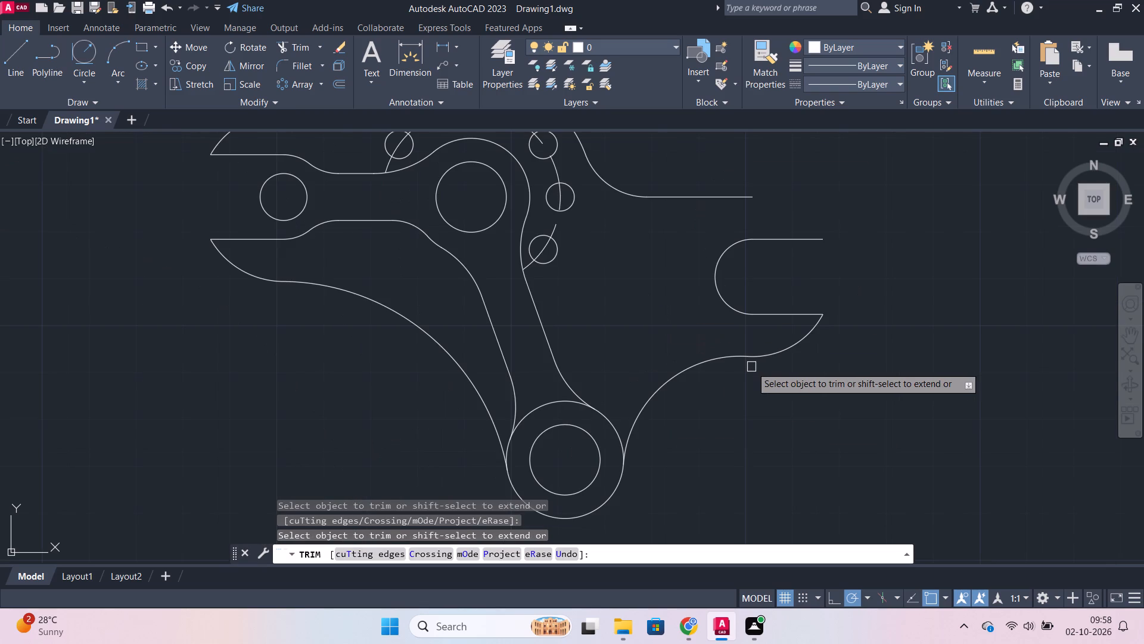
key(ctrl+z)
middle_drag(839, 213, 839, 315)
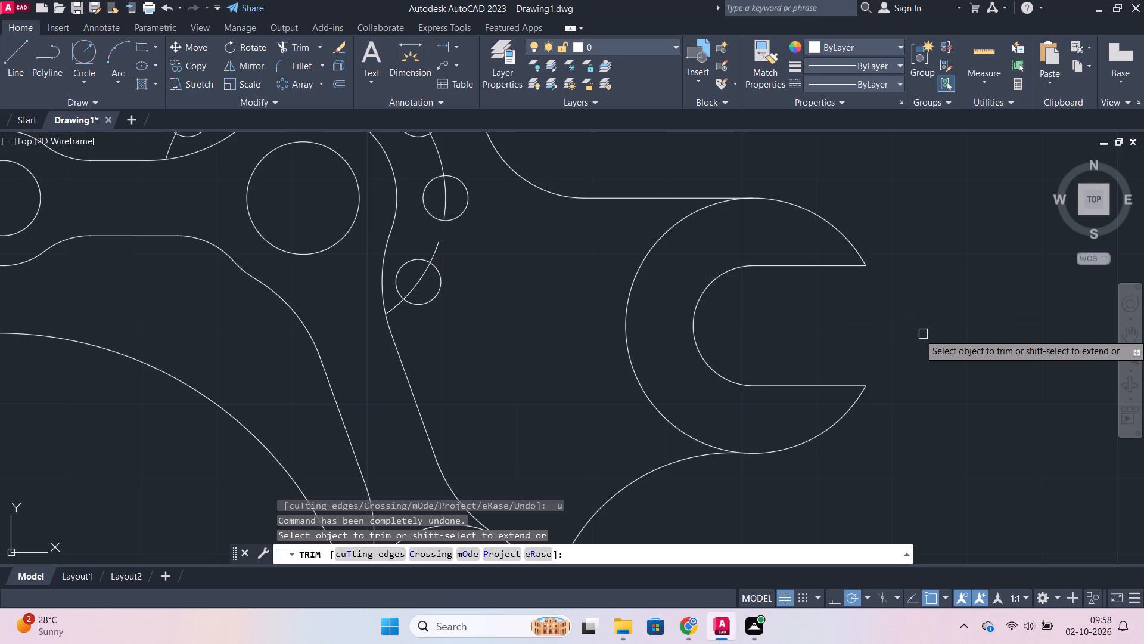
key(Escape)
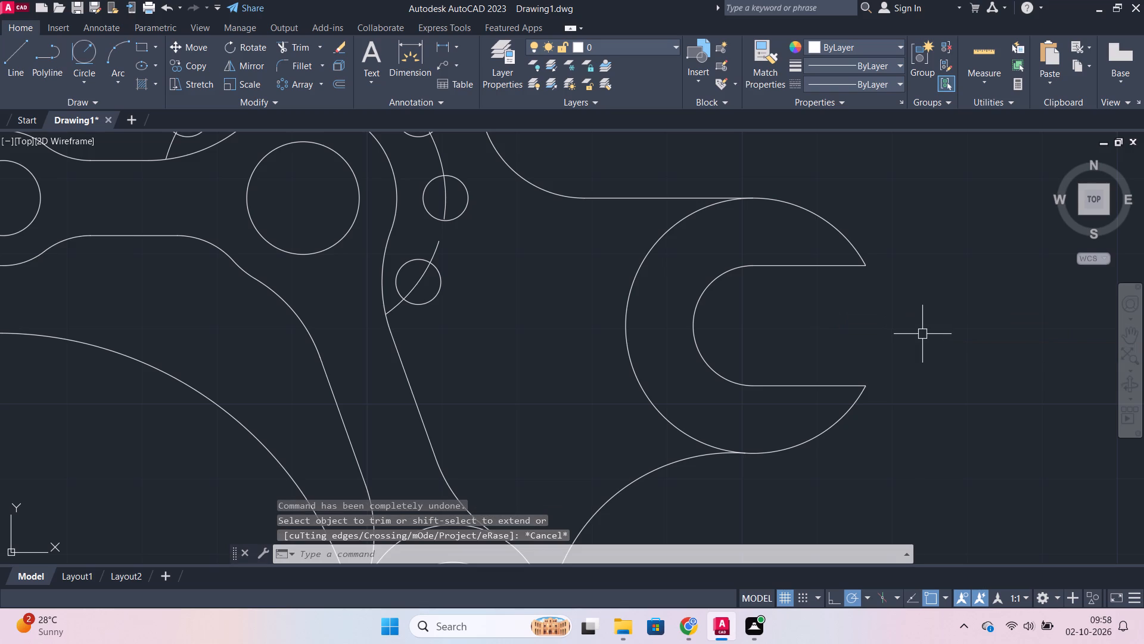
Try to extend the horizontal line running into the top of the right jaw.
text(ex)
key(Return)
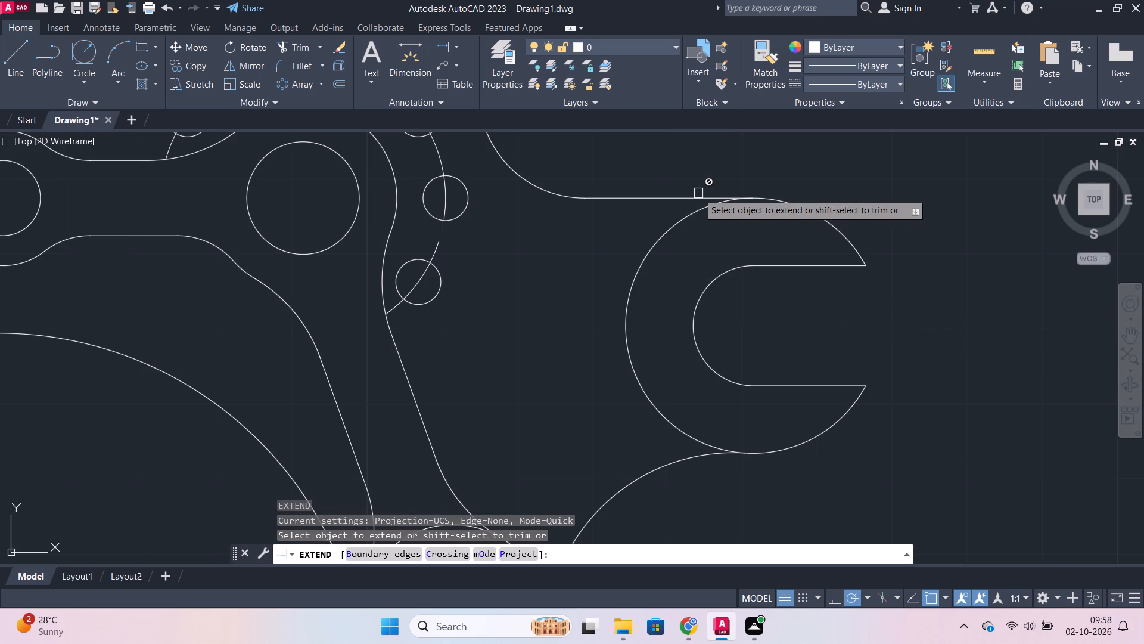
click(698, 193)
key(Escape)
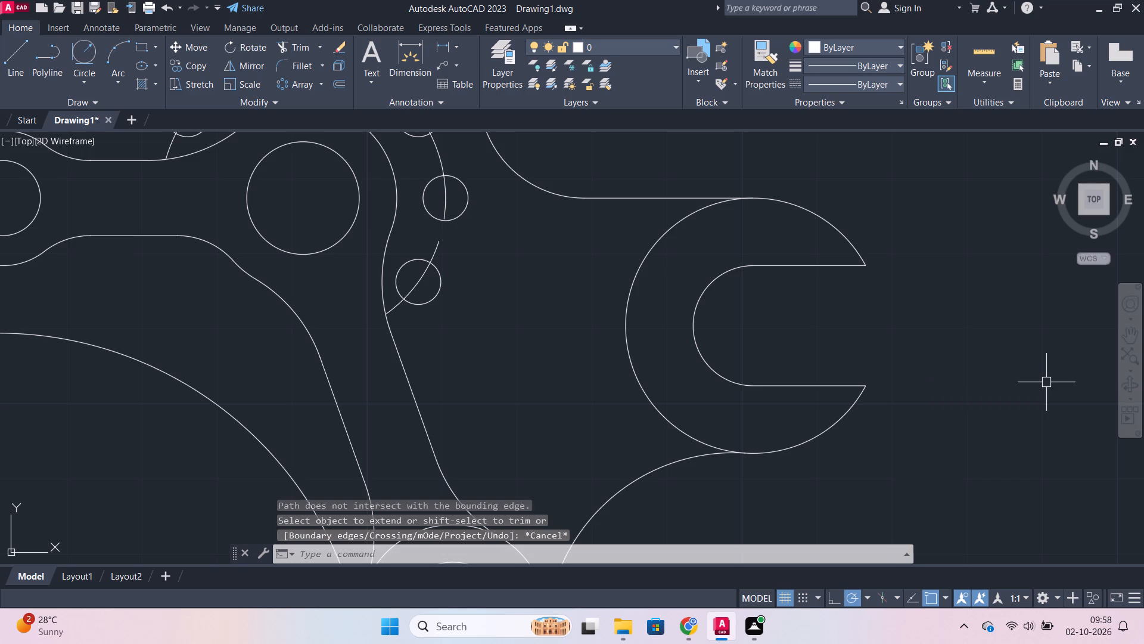
Trim away the right jaw's outer arc between the upper horizontal line and the lower concave arc.
text(tr)
key(Return)
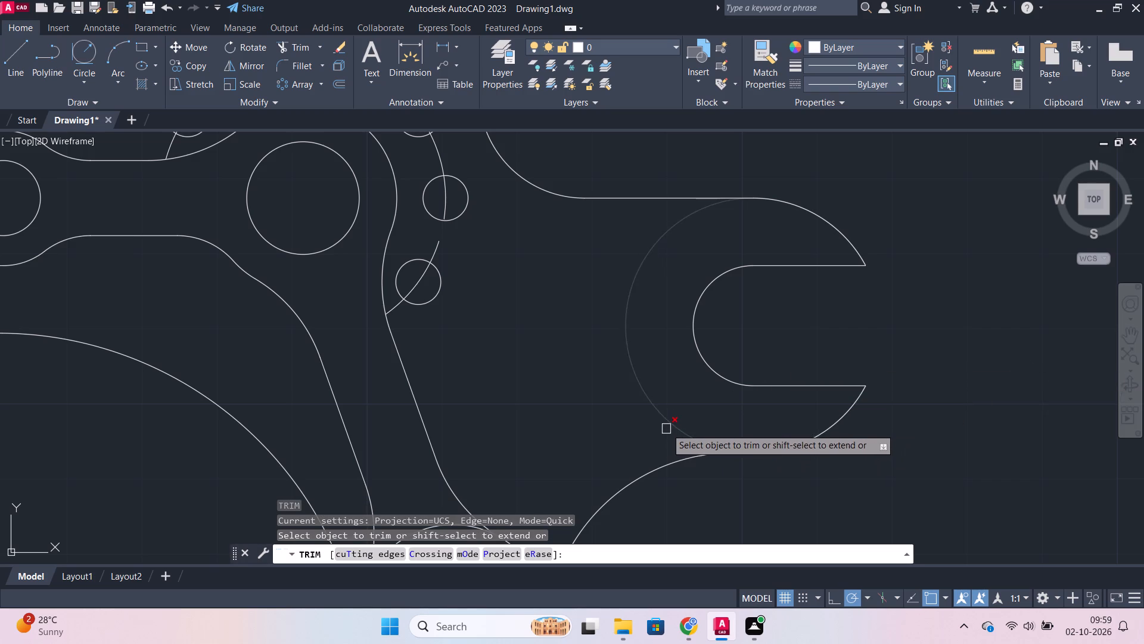
click(666, 424)
scroll(906, 331, down, 1)
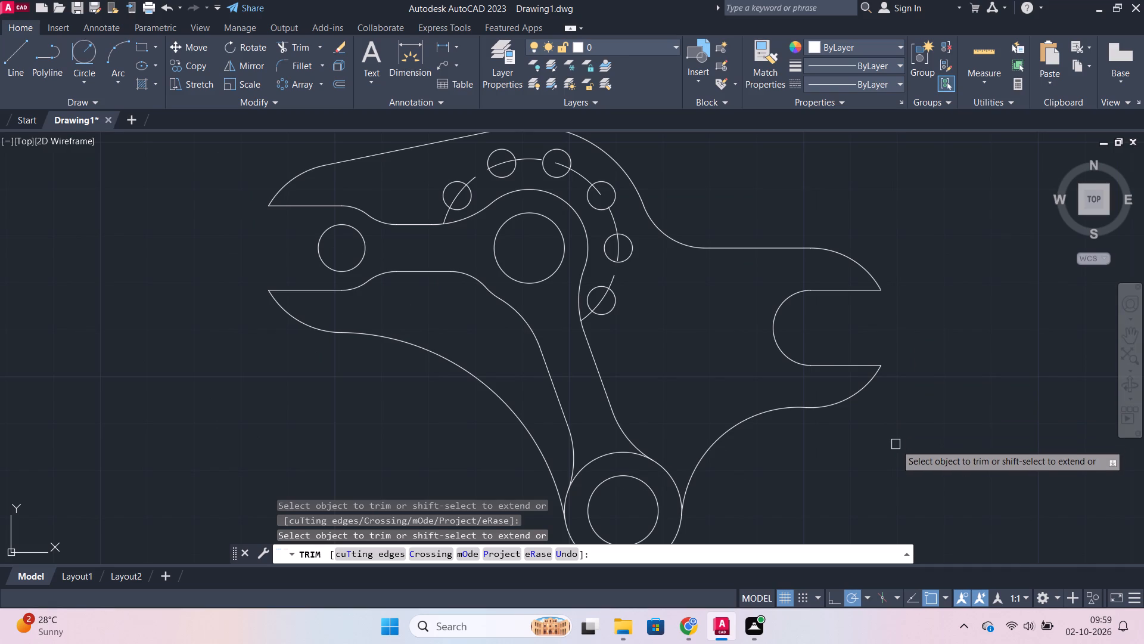
key(Escape)
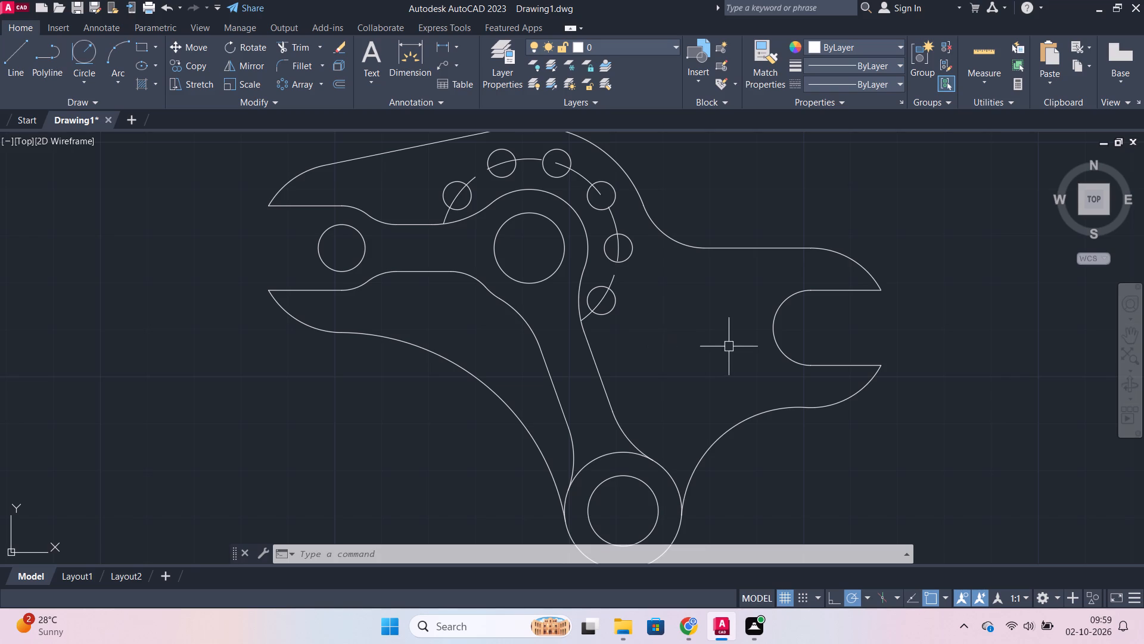
Draw a vertical line about 9 long upward from the centre of the rightmost small hole.
key(l)
key(Return)
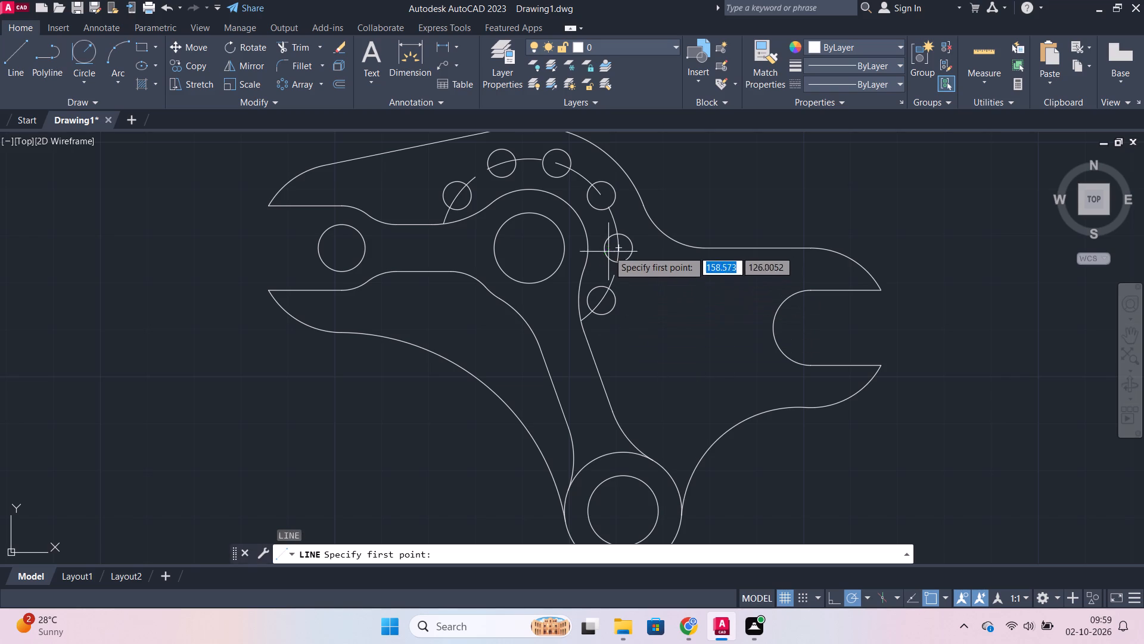
click(619, 246)
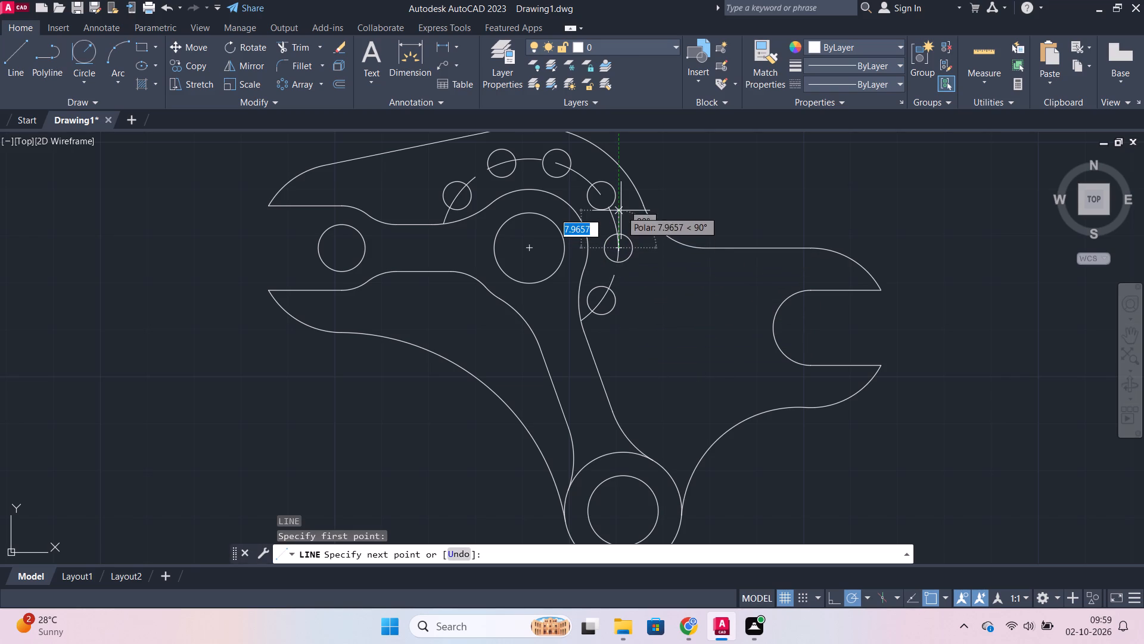
click(621, 206)
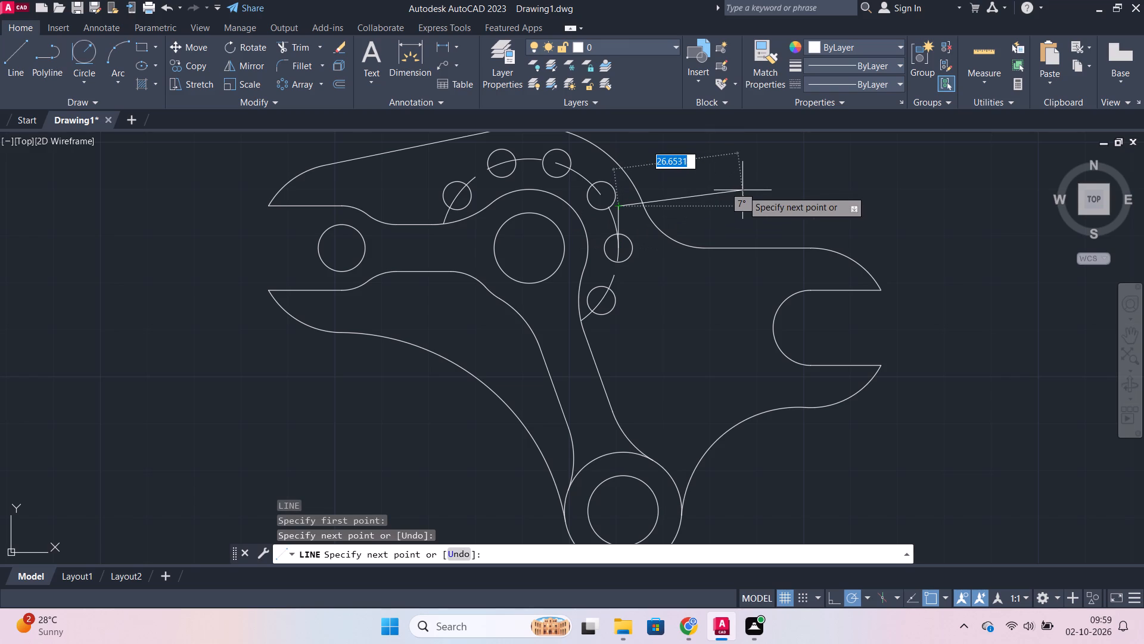
key(Escape)
Offset the short vertical line at the rightmost small hole by 15 to the right.
click(618, 216)
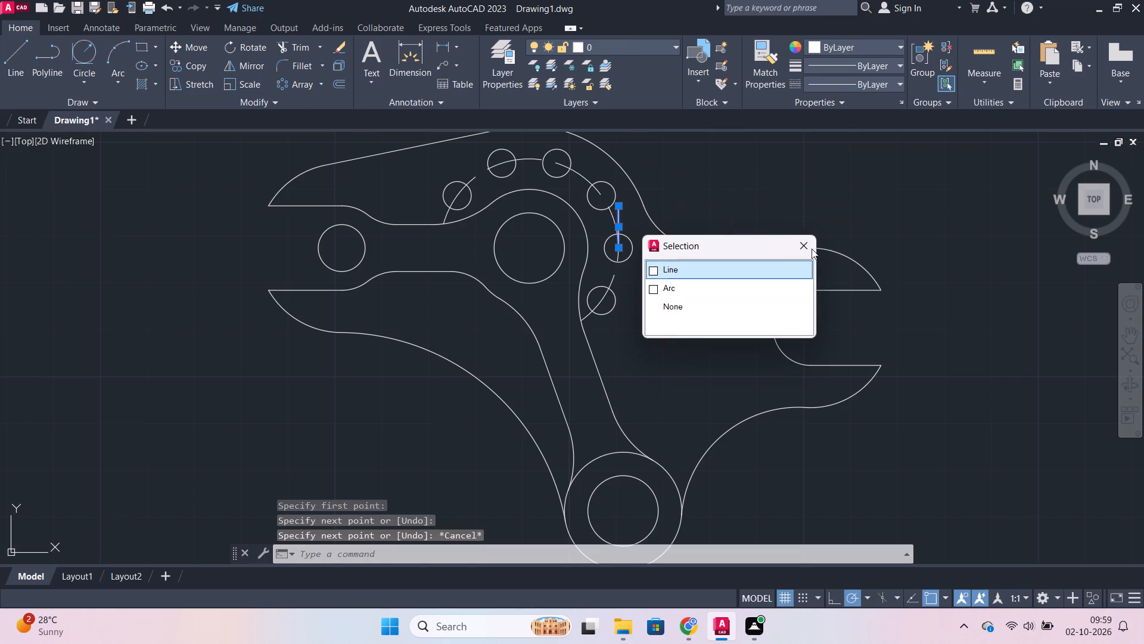
key(o)
key(Return)
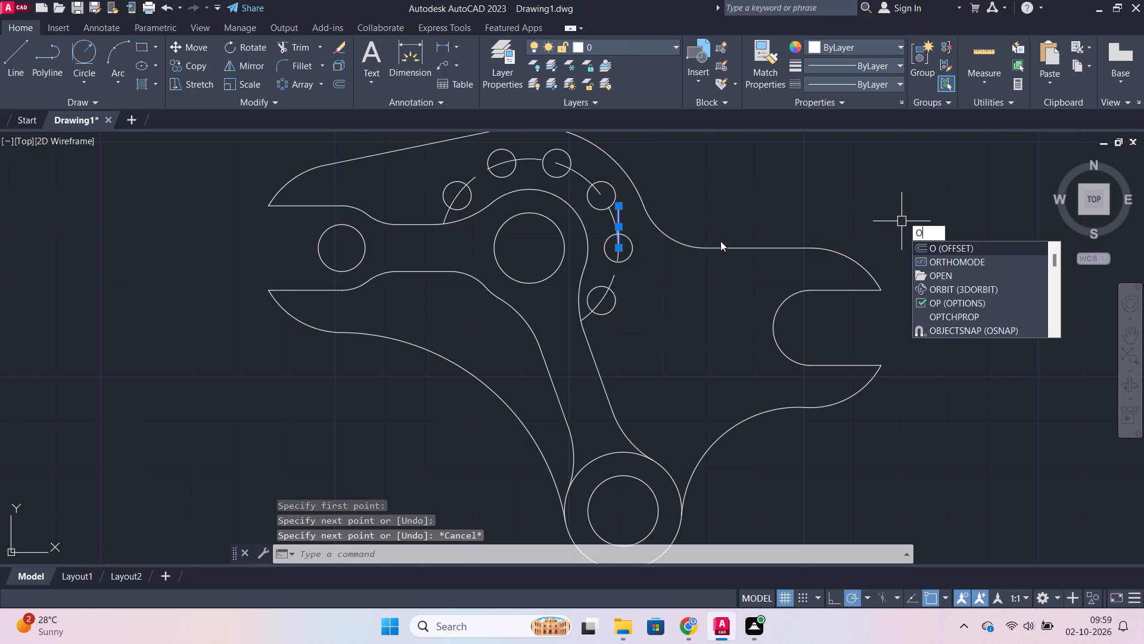
key(Return)
key(Return)
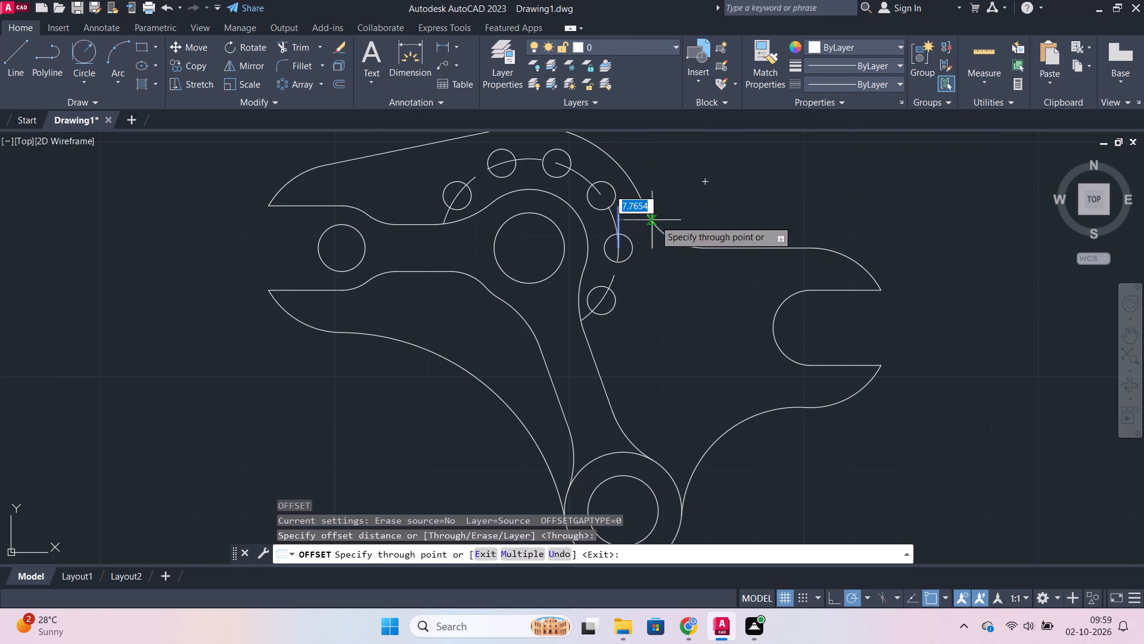
text(15)
key(Return)
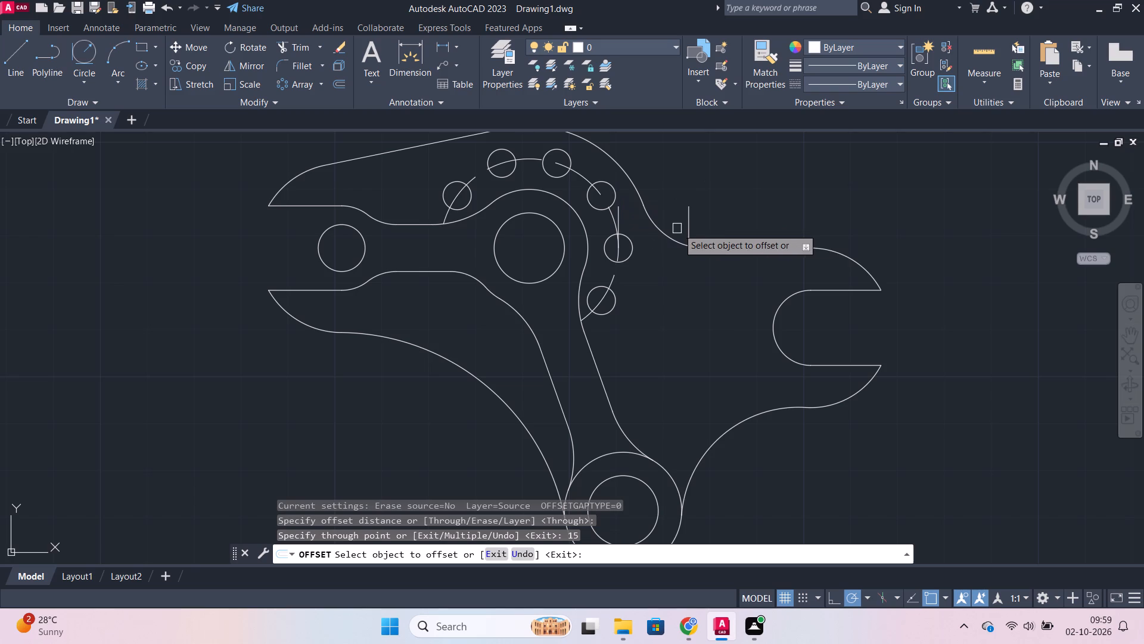
key(Escape)
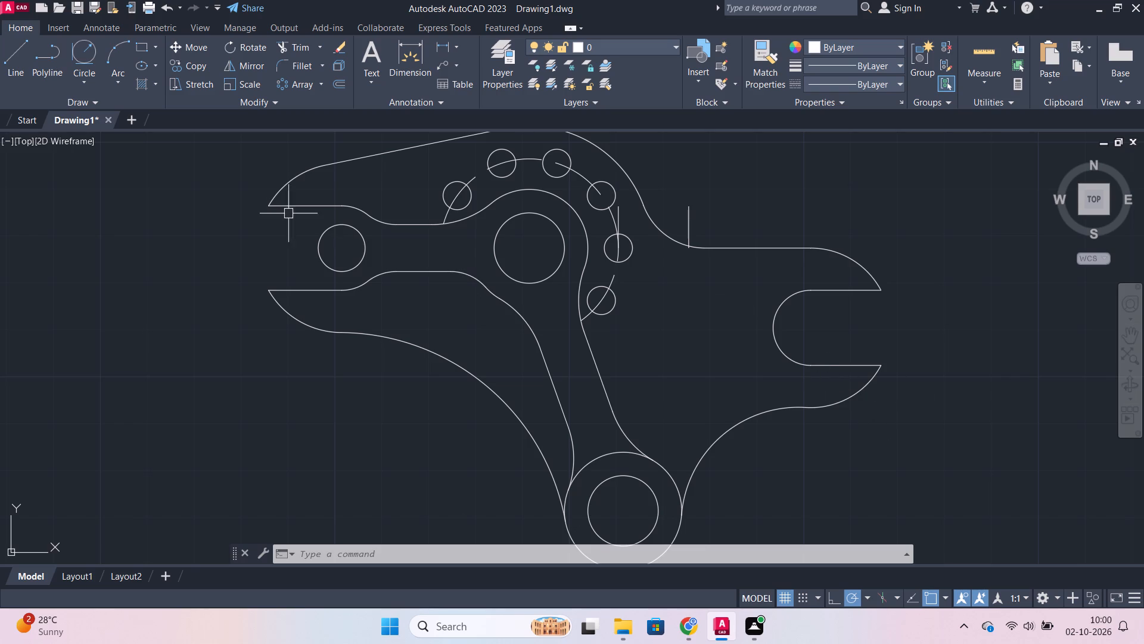
Draw a vertical line from the centre of the right jaw's inner arc downward past the lower outline.
click(22, 60)
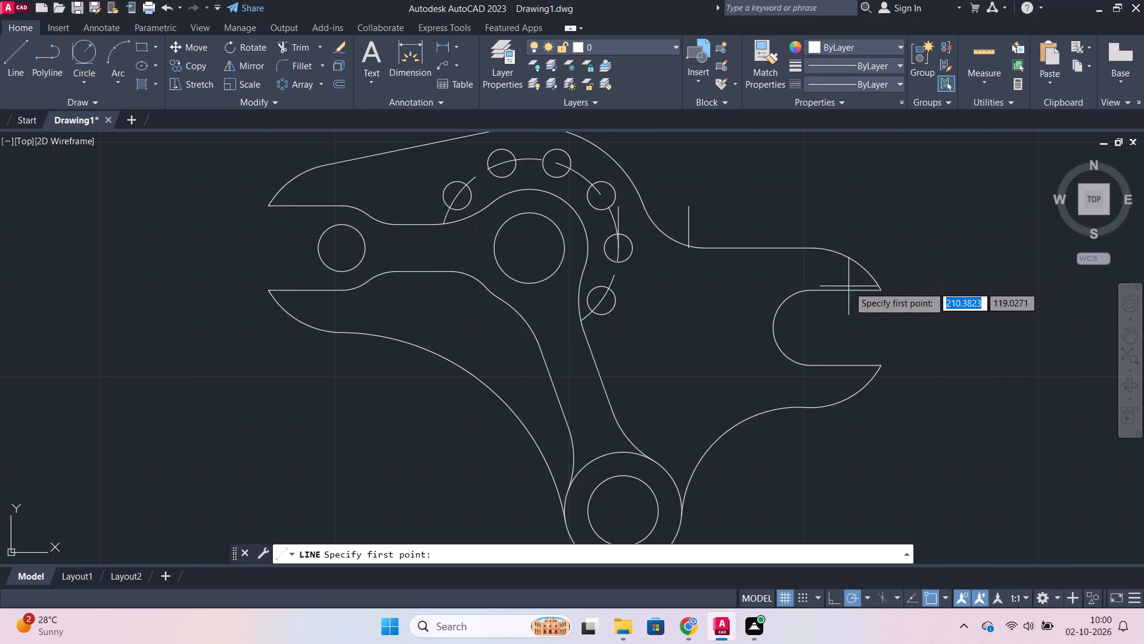
click(808, 327)
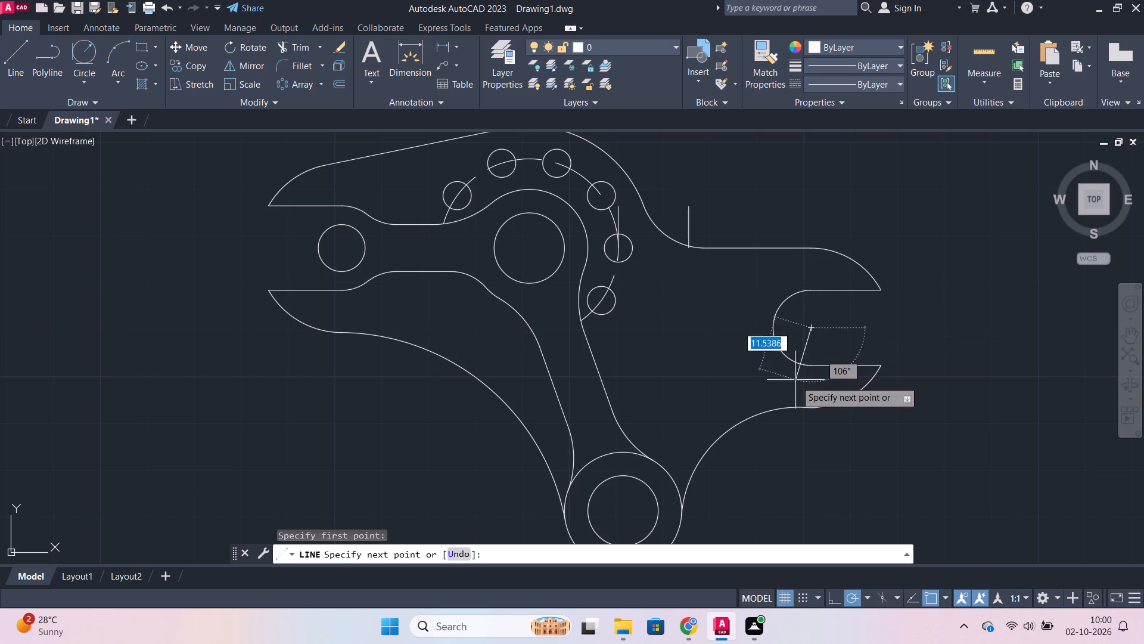
click(812, 438)
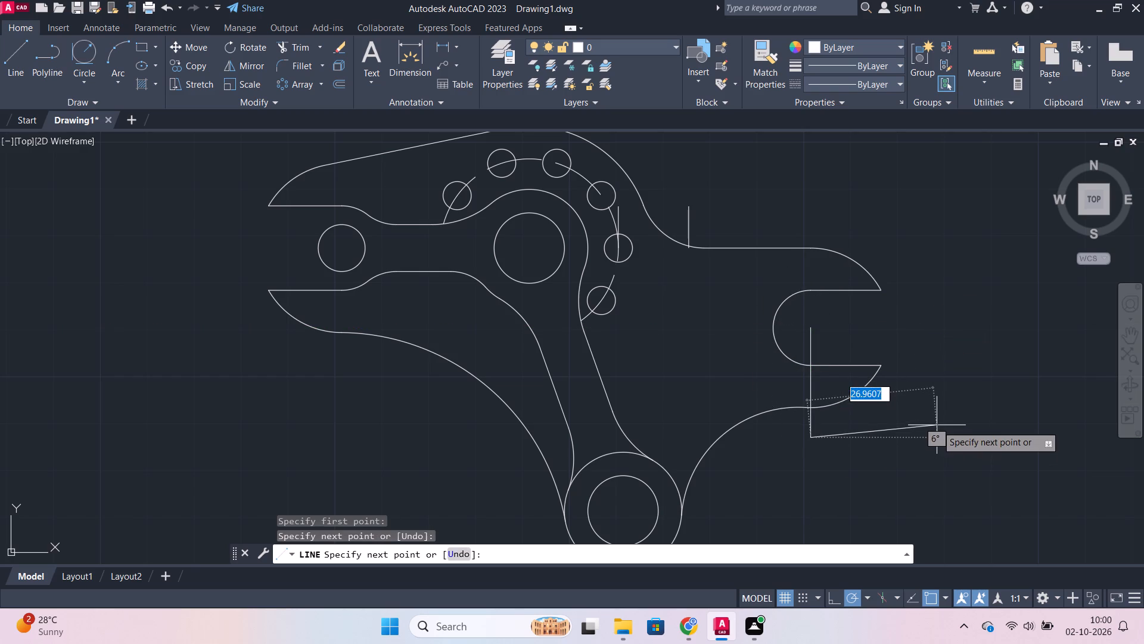
key(Escape)
Offset the vertical line through the right jaw's centre by 15 to the left.
click(809, 383)
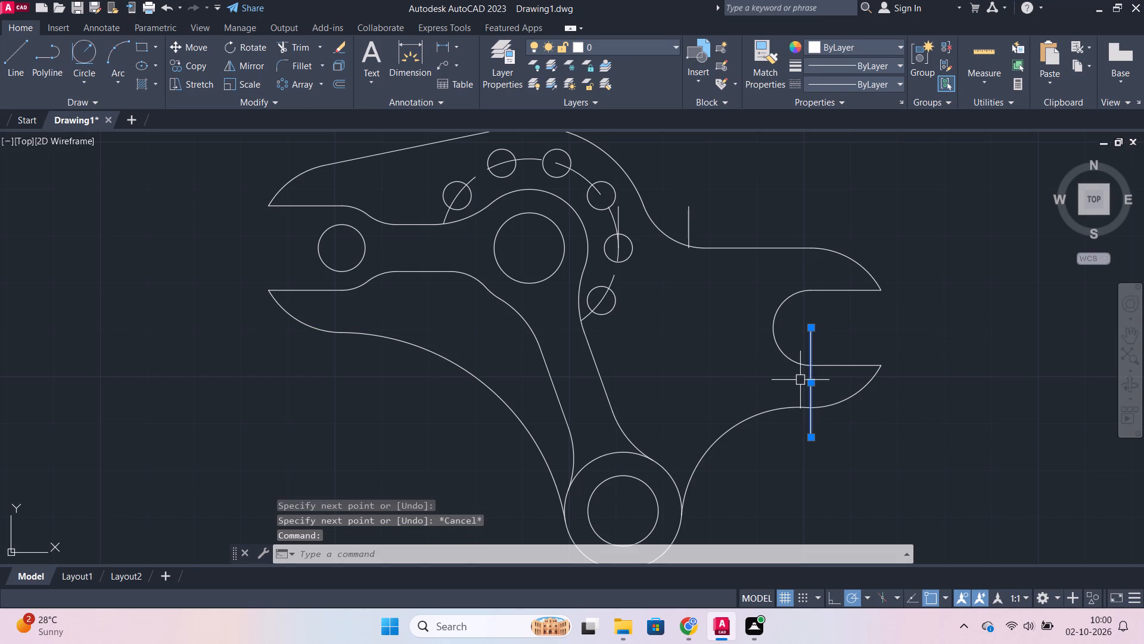
key(o)
key(Return)
key(Return)
text(15)
key(Return)
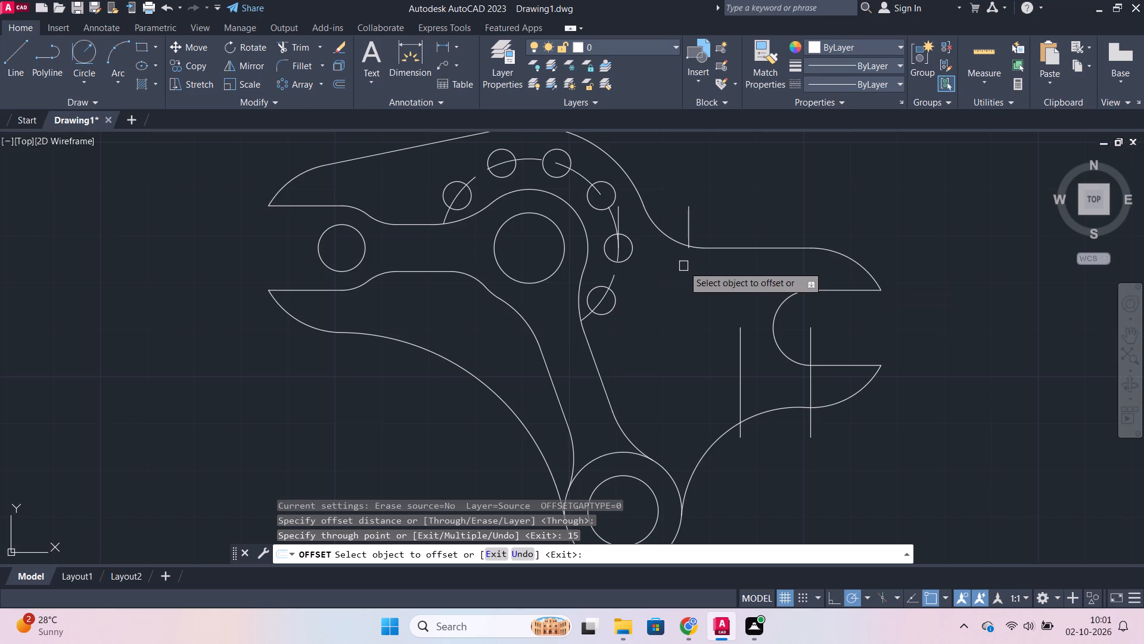
key(Escape)
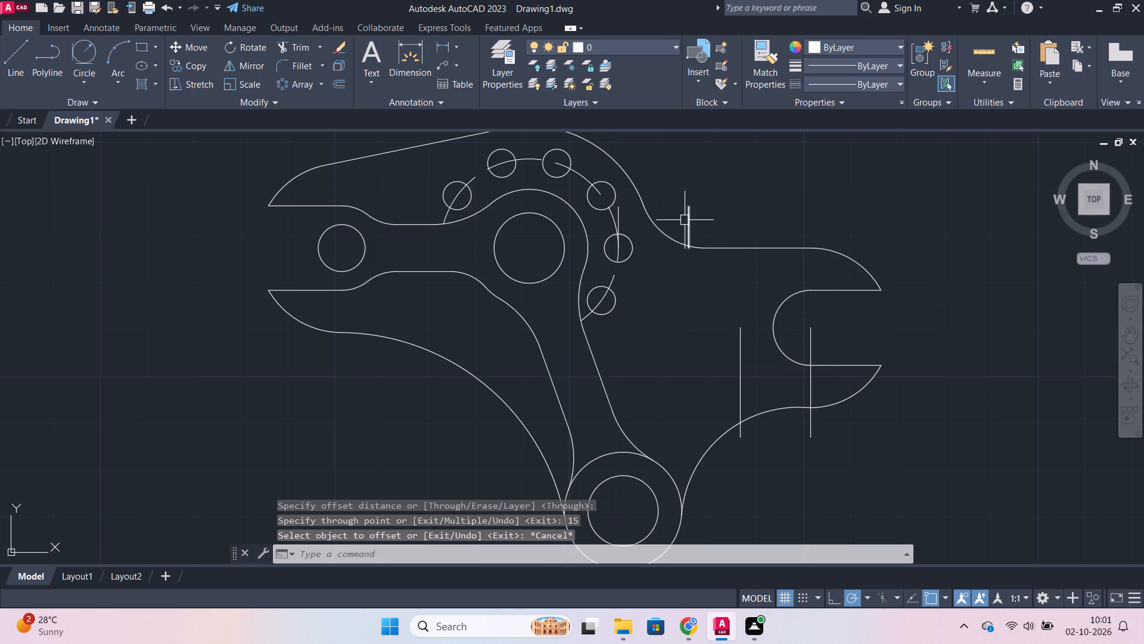
Lengthen the offset line beside the small holes downward past the concave arc near the lower boss.
click(685, 220)
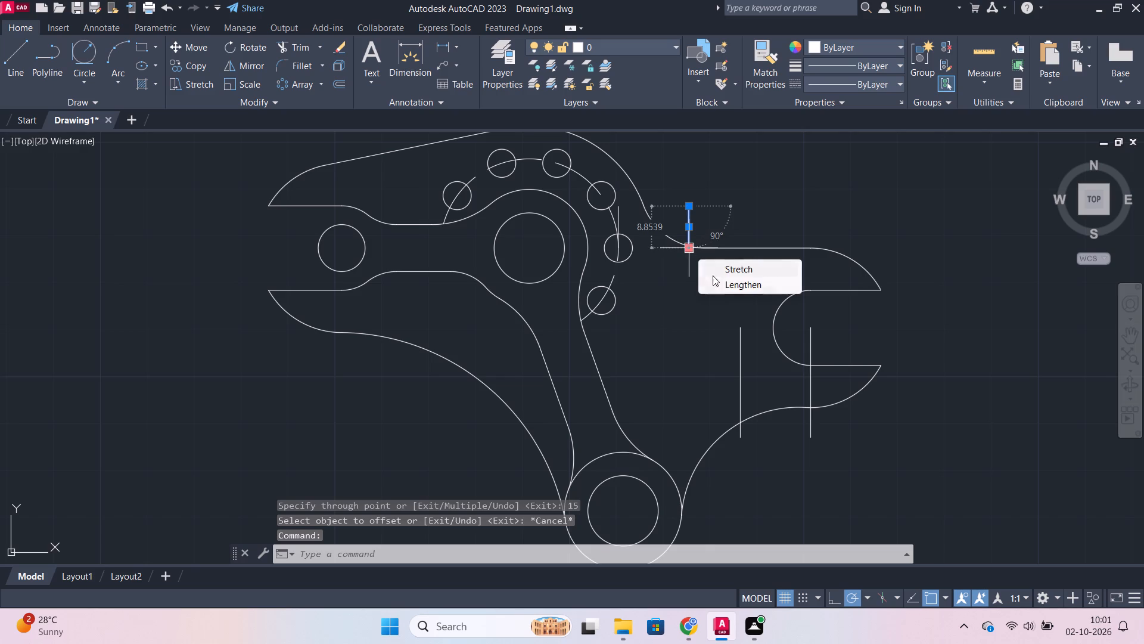
click(731, 280)
click(733, 500)
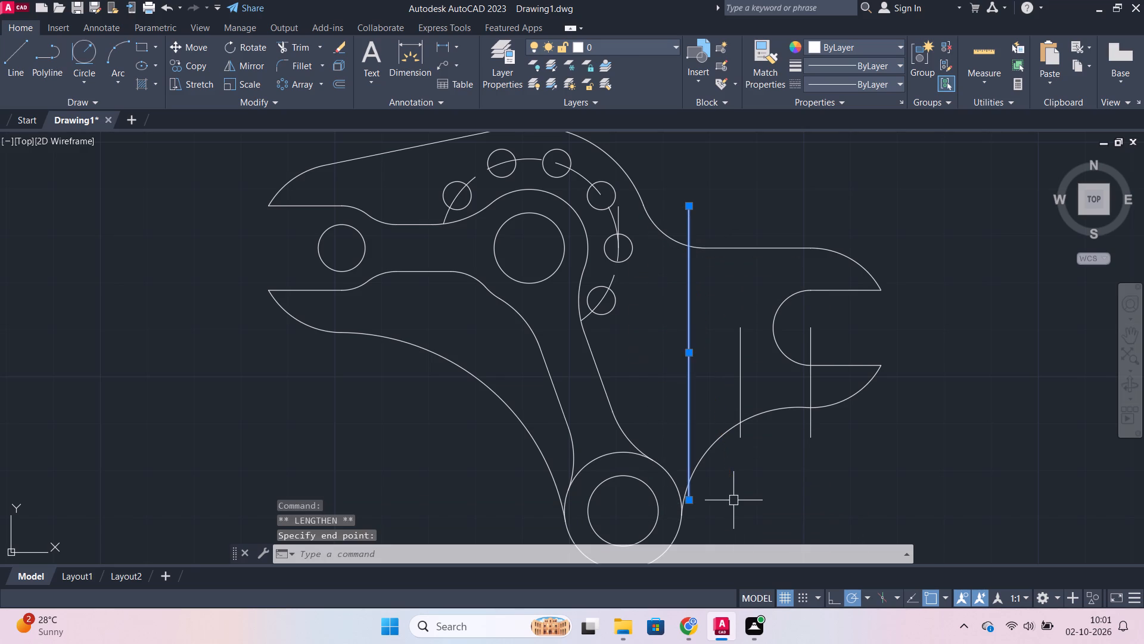
key(Escape)
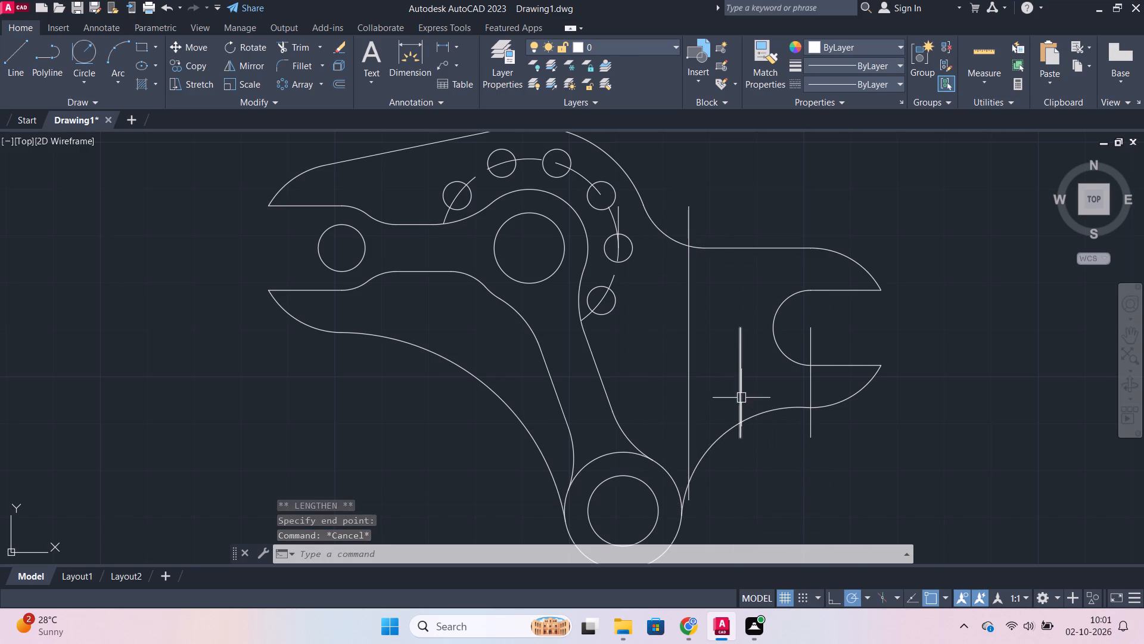
Lengthen the upper straight edge of the right jaw's opening leftward past the long vertical offset line.
click(832, 294)
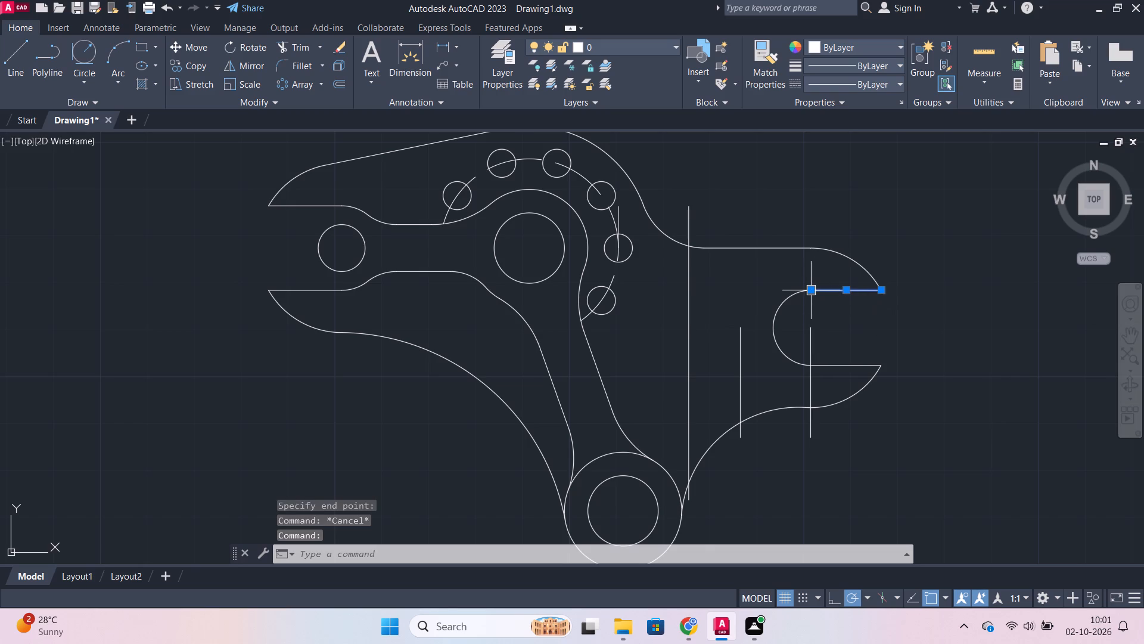
click(849, 329)
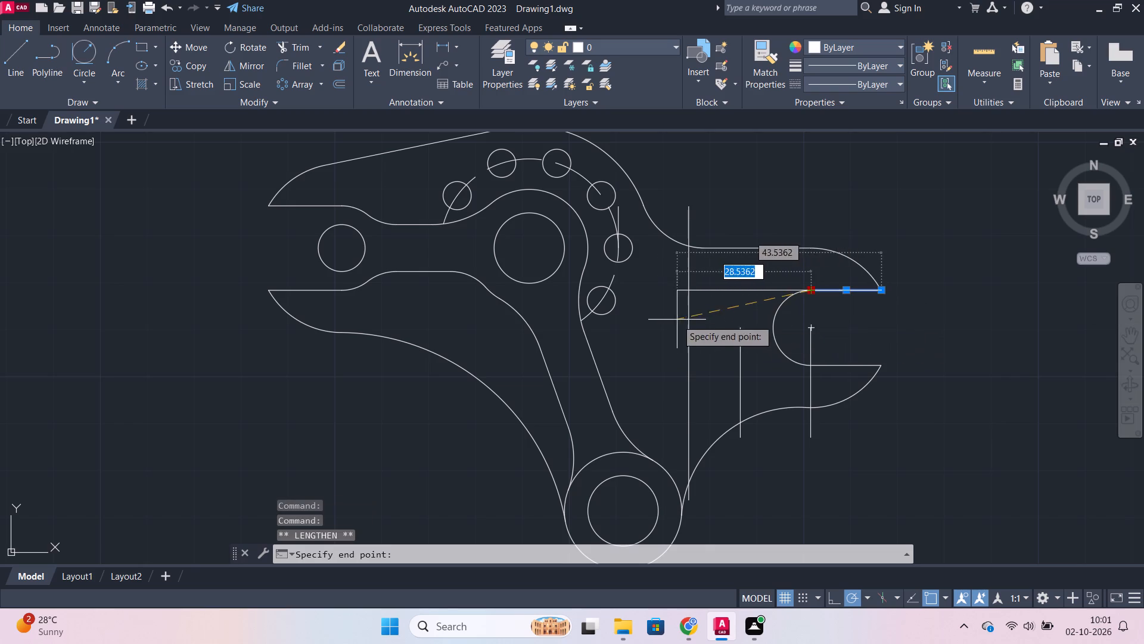
click(658, 313)
key(Escape)
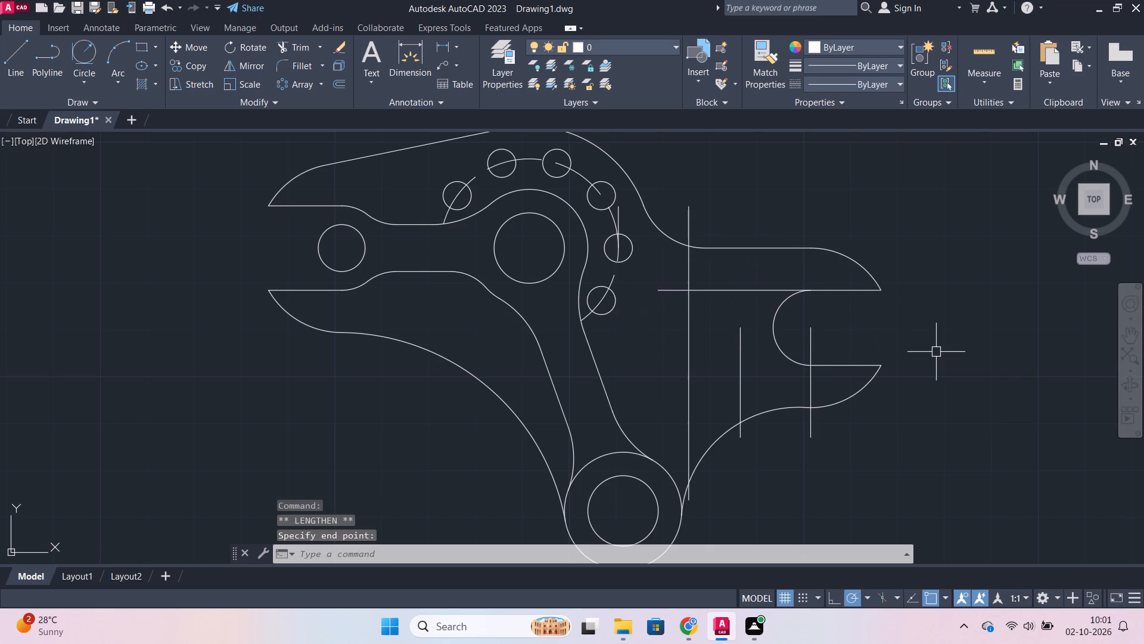
Lengthen the lower straight edge of the right jaw's opening leftward past the short vertical offset line.
click(840, 368)
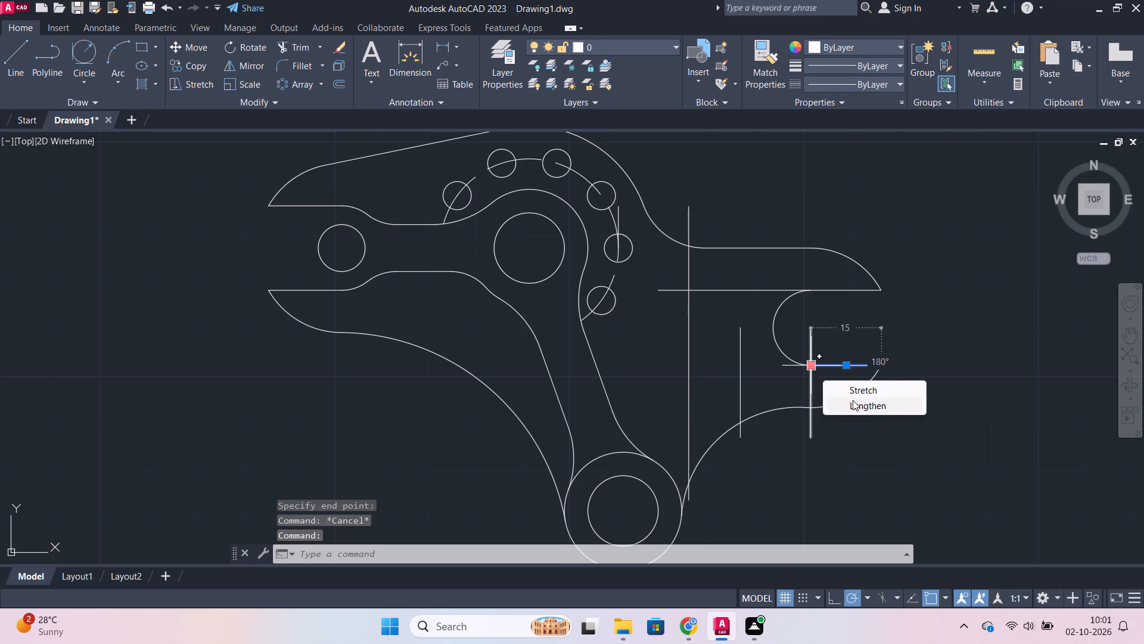
click(856, 405)
click(715, 393)
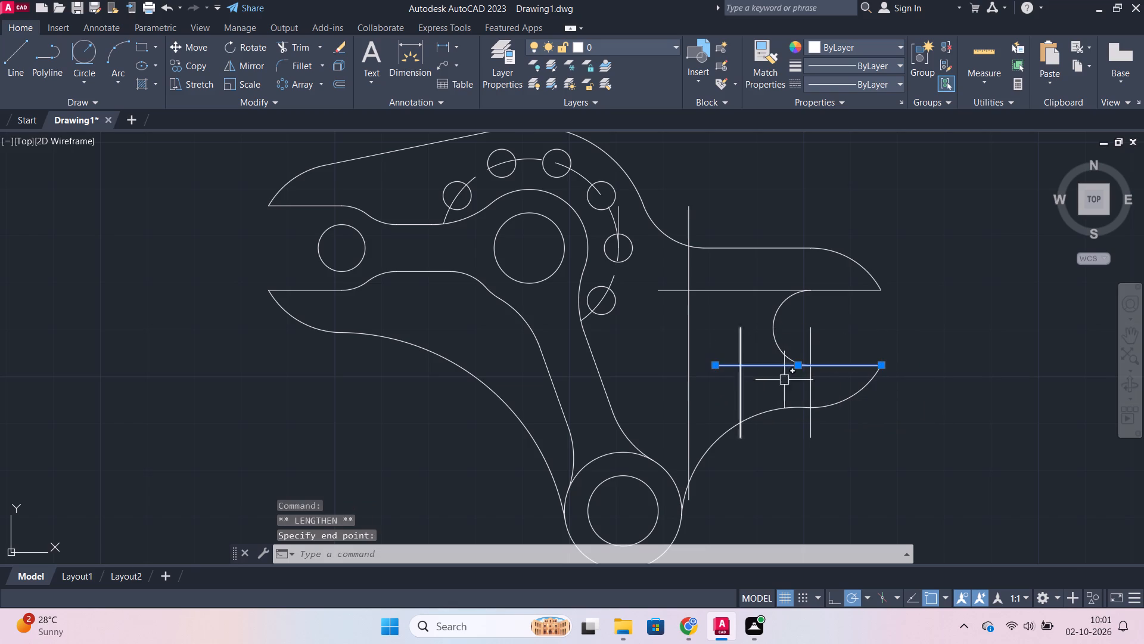
key(Escape)
Draw a radius 8 circle centred where the jaw's lengthened upper edge crosses the long vertical offset line.
scroll(872, 326, up, 1)
middle_drag(876, 326, 913, 359)
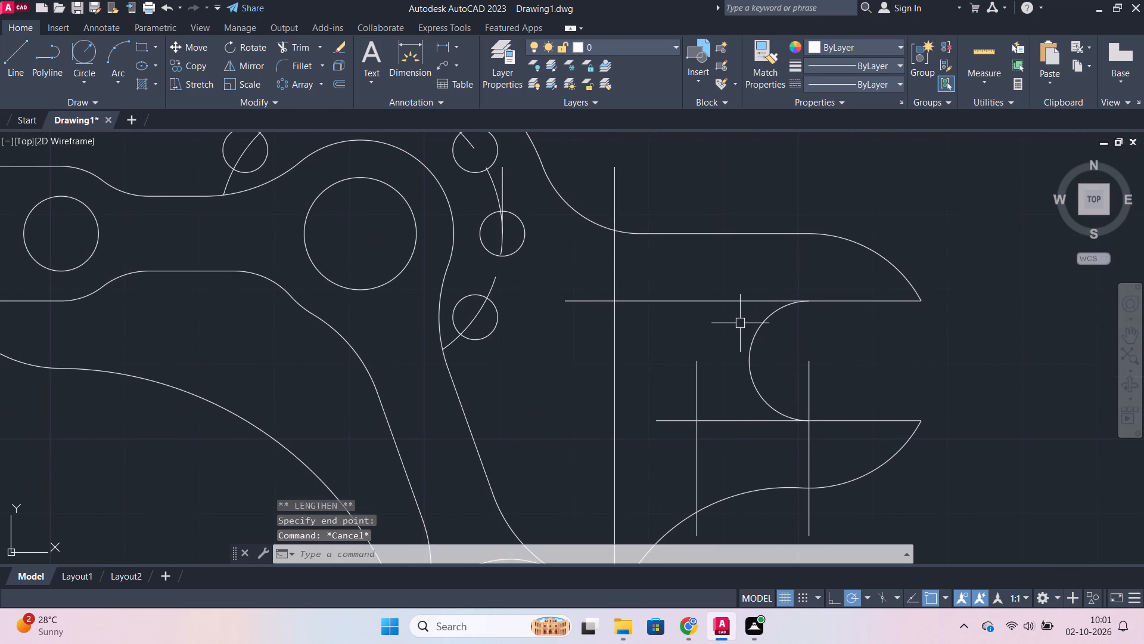
key(c)
key(Return)
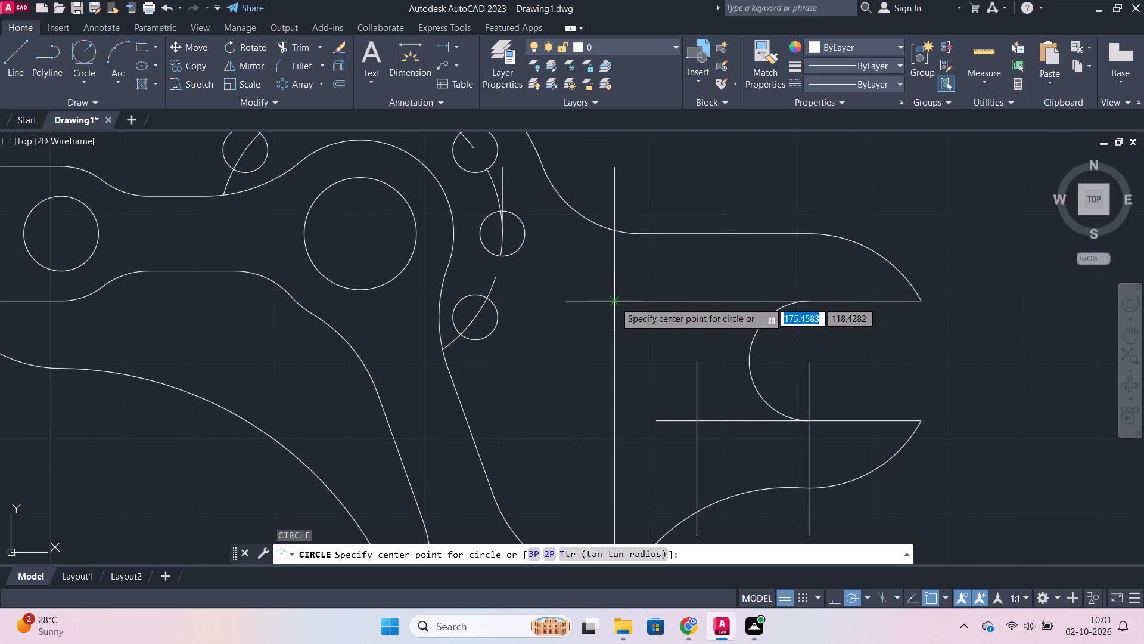
click(615, 302)
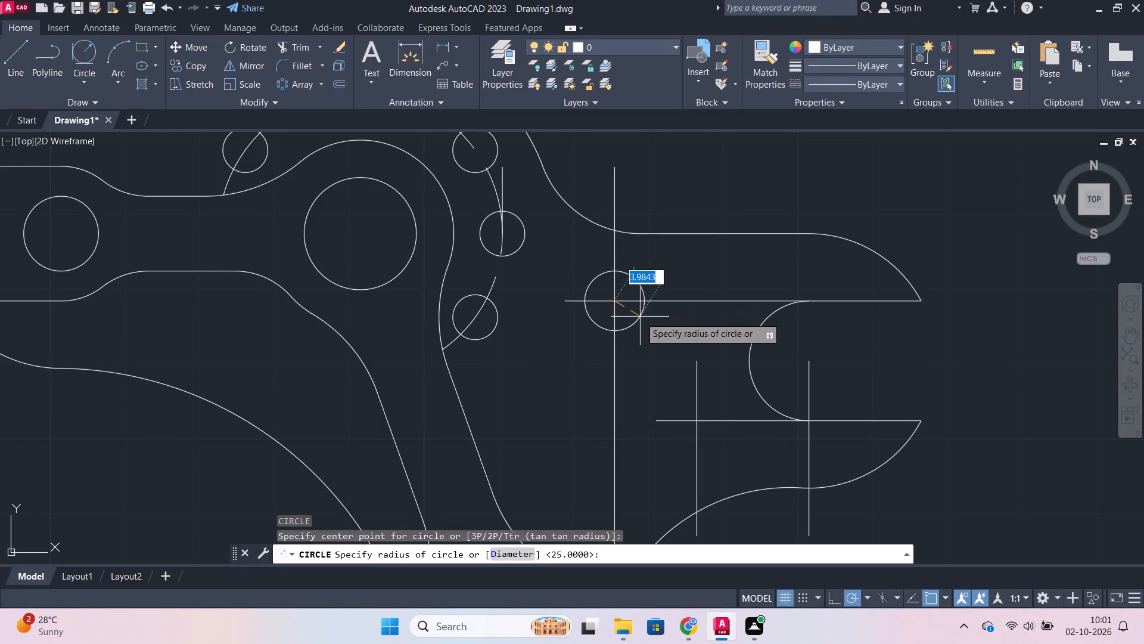
key(8)
key(Return)
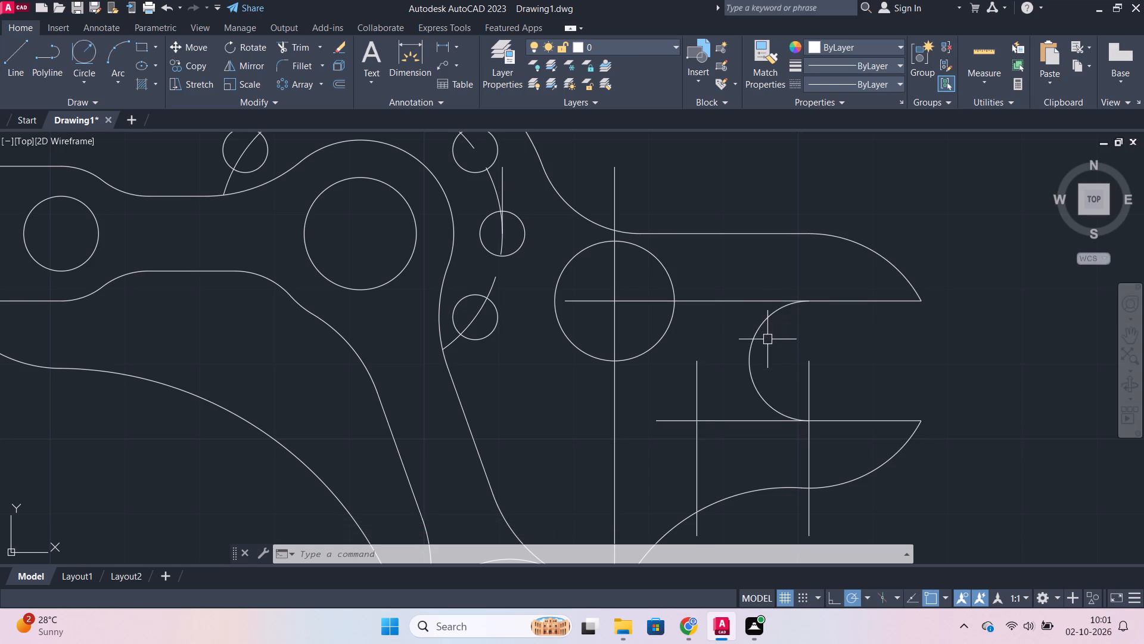
Draw a radius 4.07 circle centred where the jaw's lengthened lower edge crosses the short vertical offset line.
key(c)
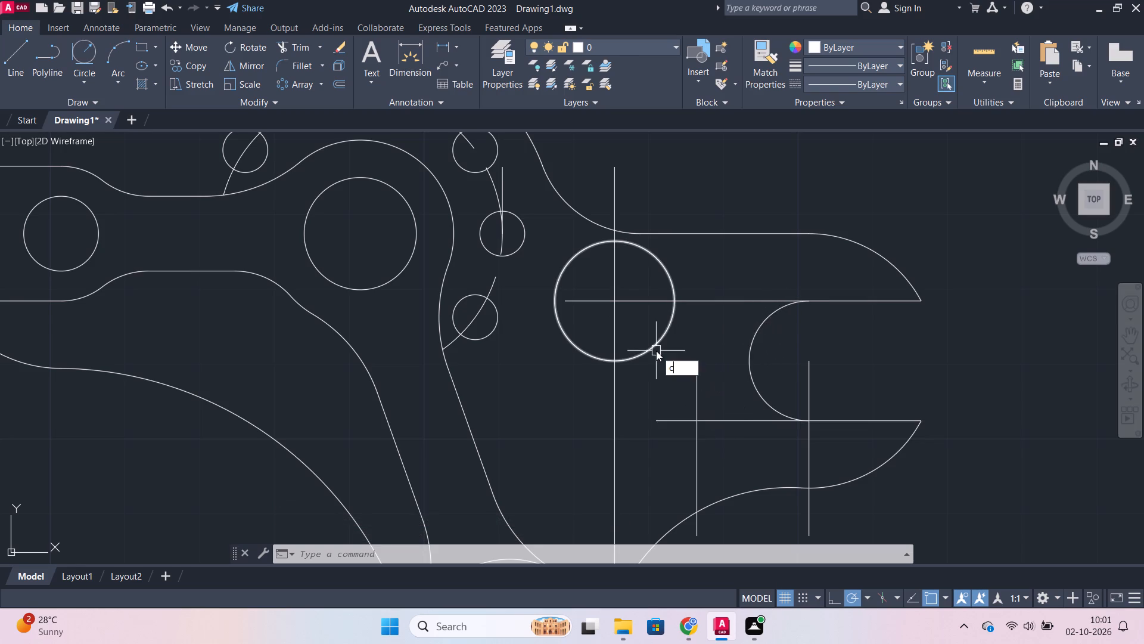
key(Return)
click(700, 419)
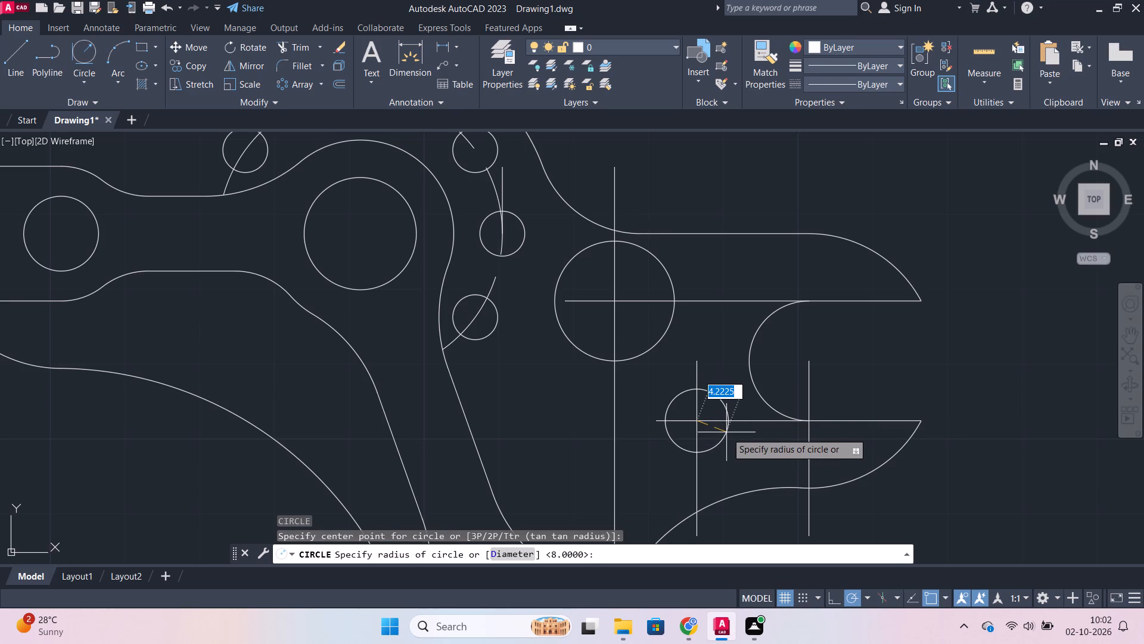
text(4.)
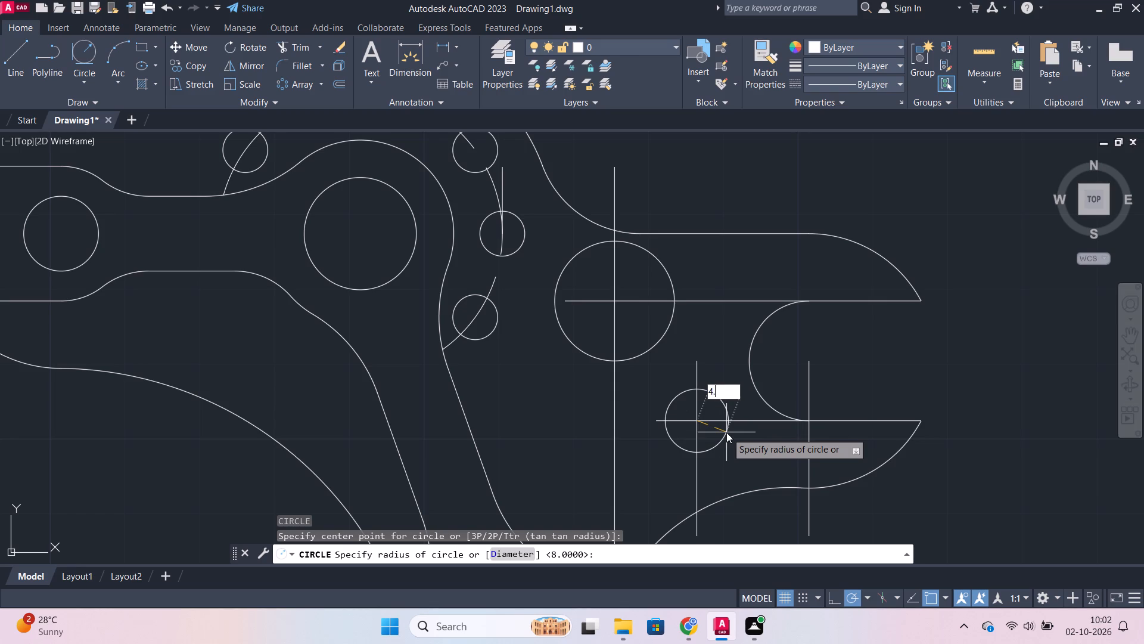
text(07)
key(Return)
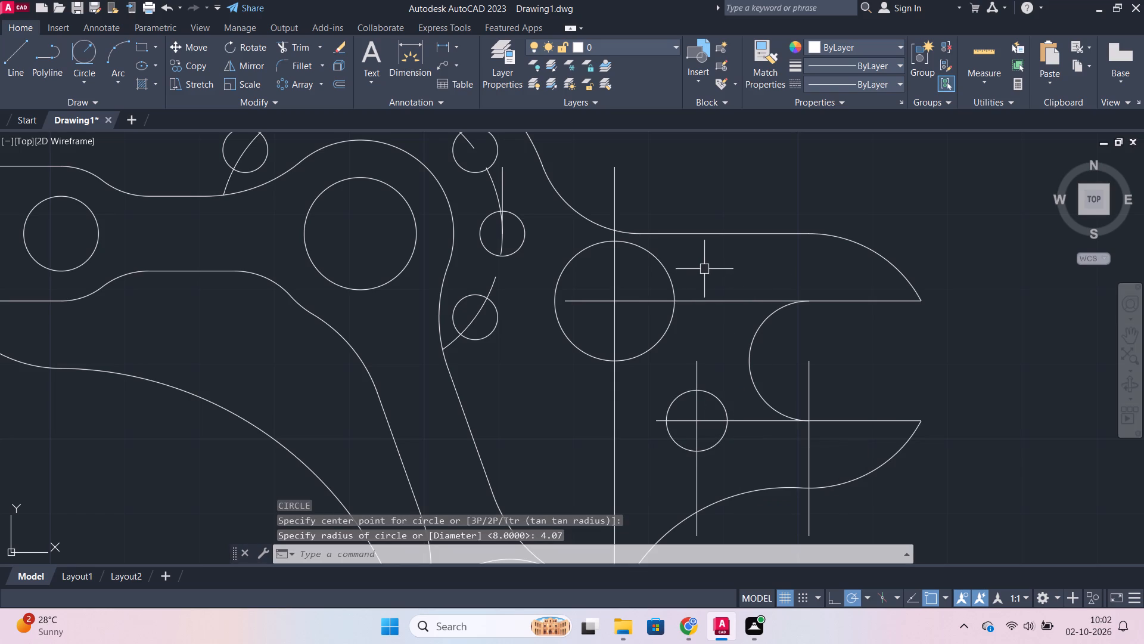
Draw a radius 13 circle tangent to the radius 8 circle and the radius 4.07 circle.
click(84, 49)
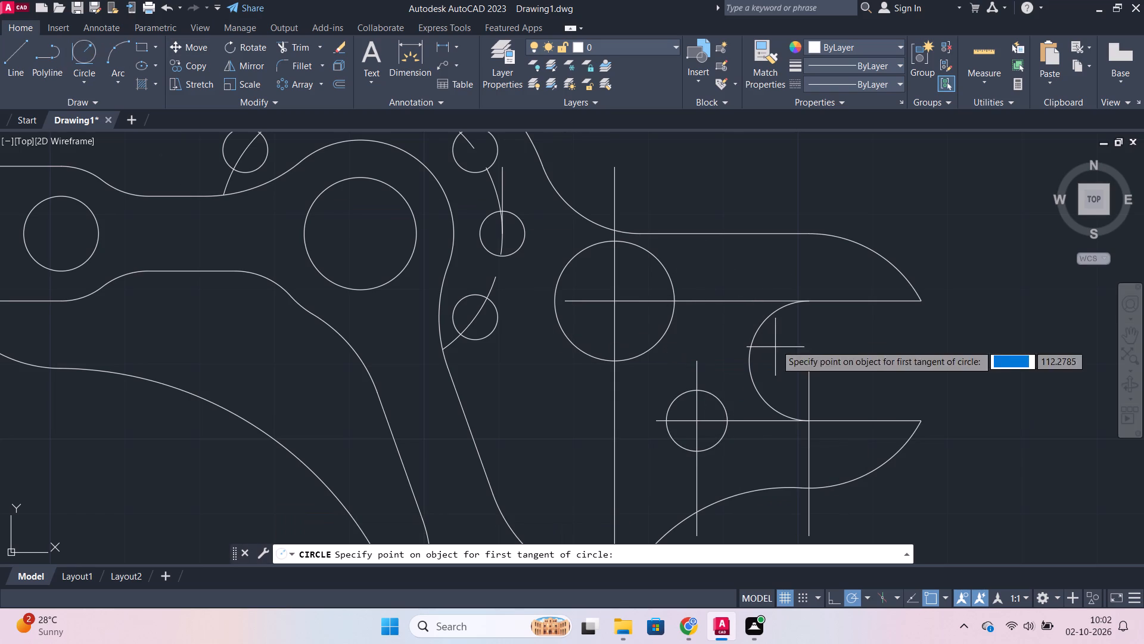
click(673, 281)
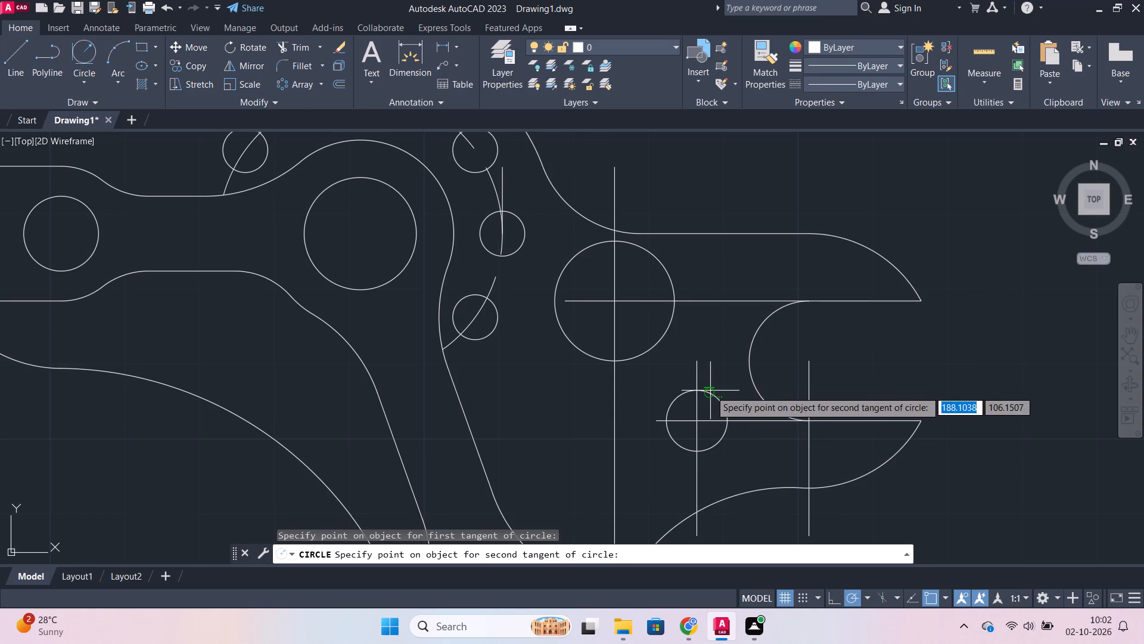
click(710, 391)
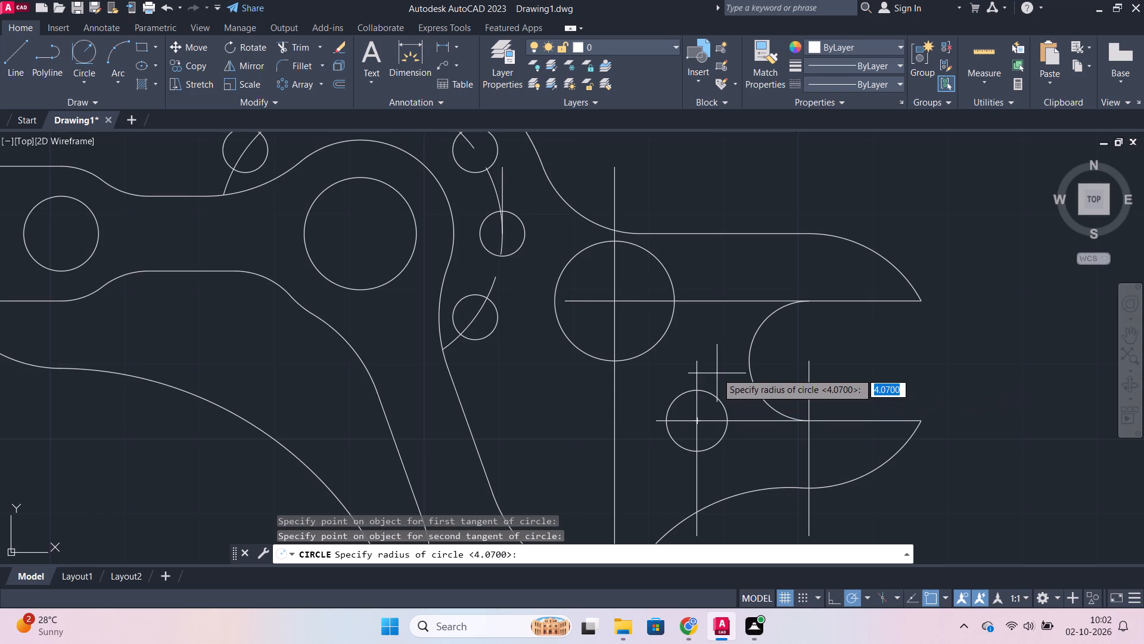
text(13)
key(Return)
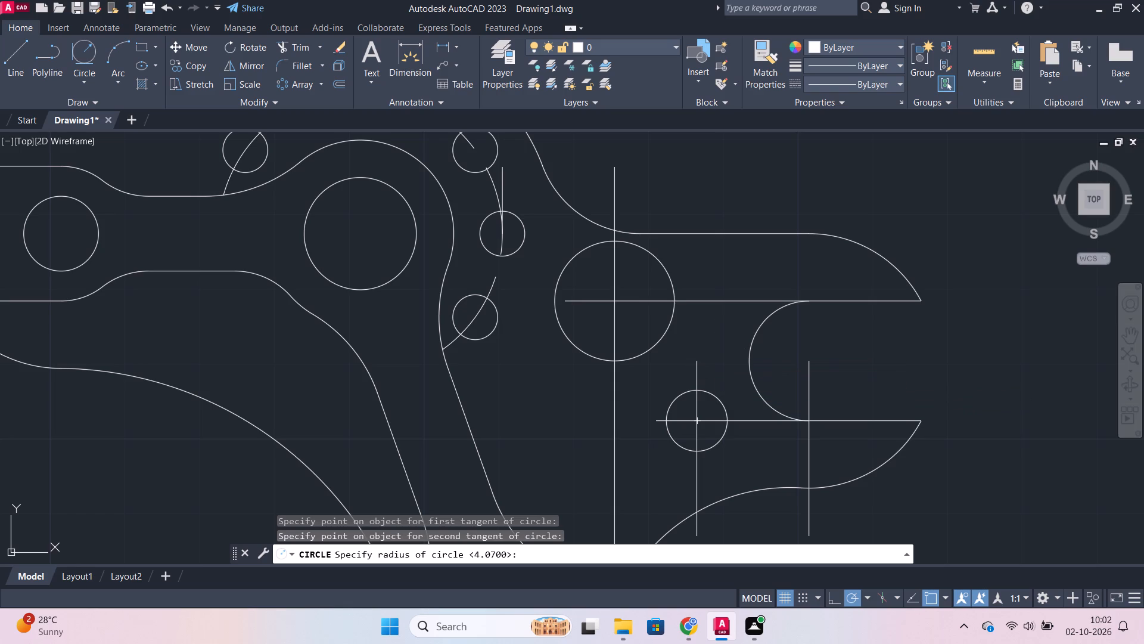
Trim the radius 13 circle and erase its leftover outer part, keeping only the arc joining the two circles.
scroll(565, 296, down, 2)
scroll(579, 299, up, 2)
text(tr)
key(Return)
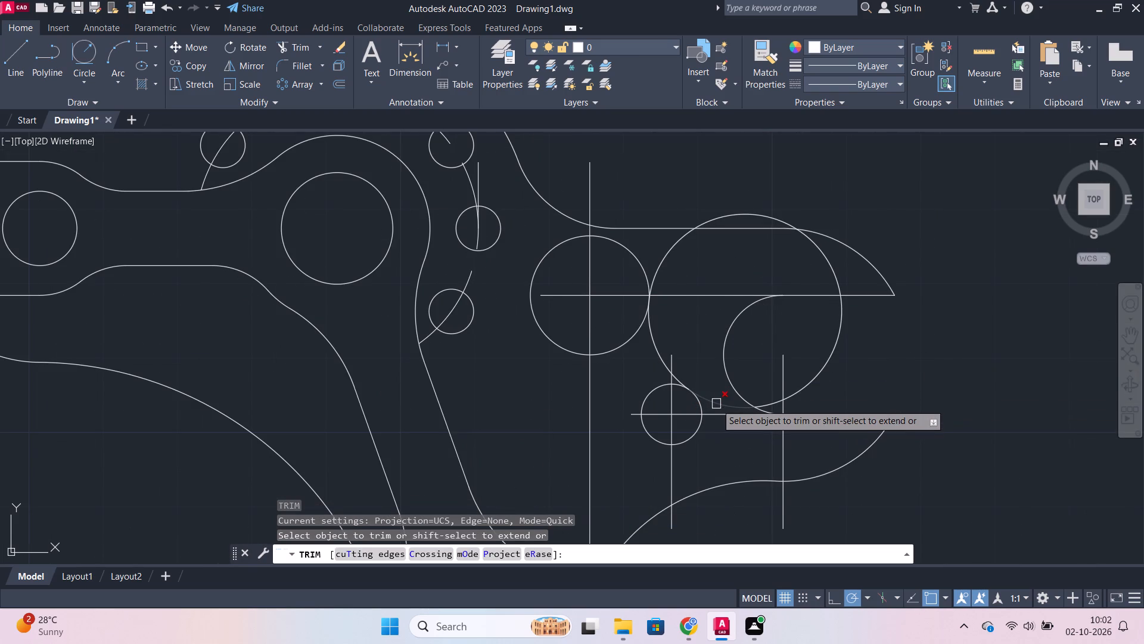
click(716, 404)
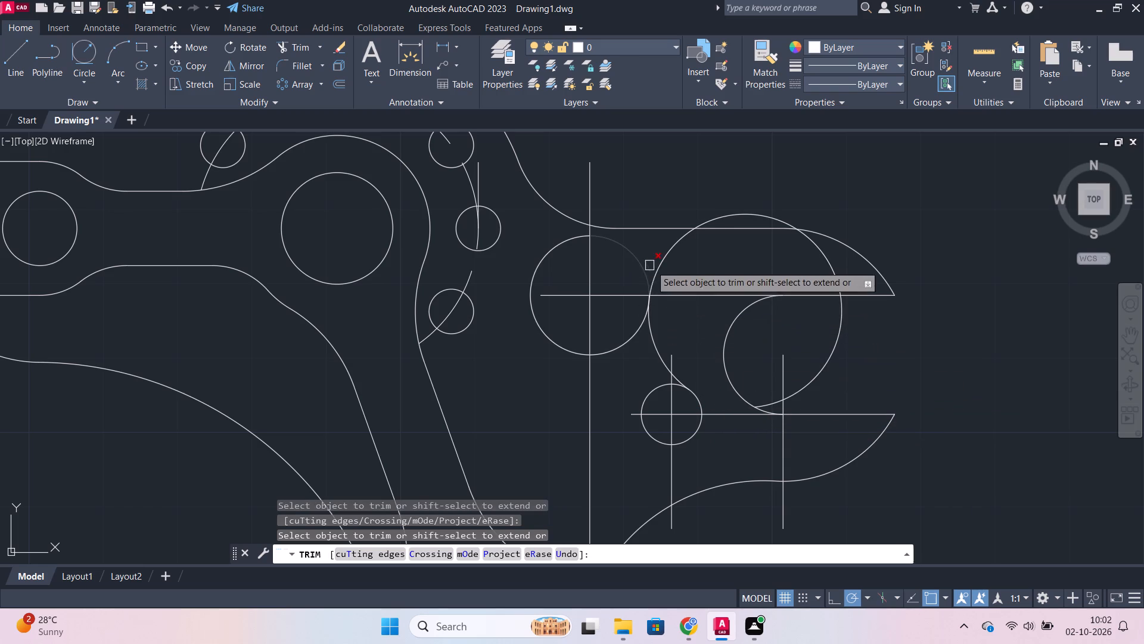
click(663, 262)
key(Escape)
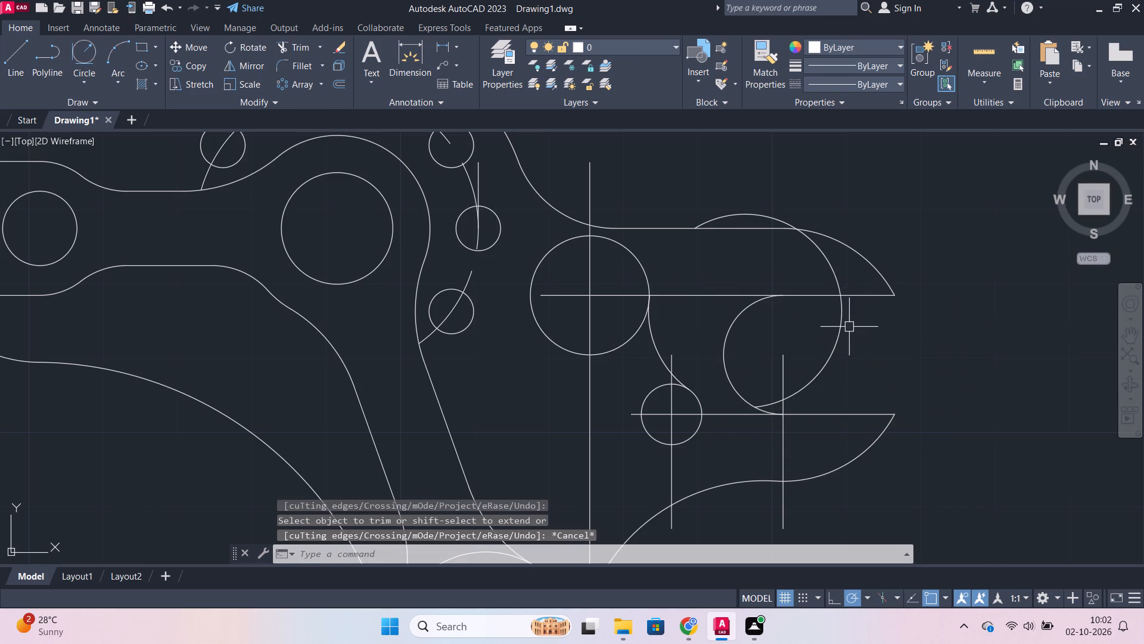
click(838, 325)
key(e)
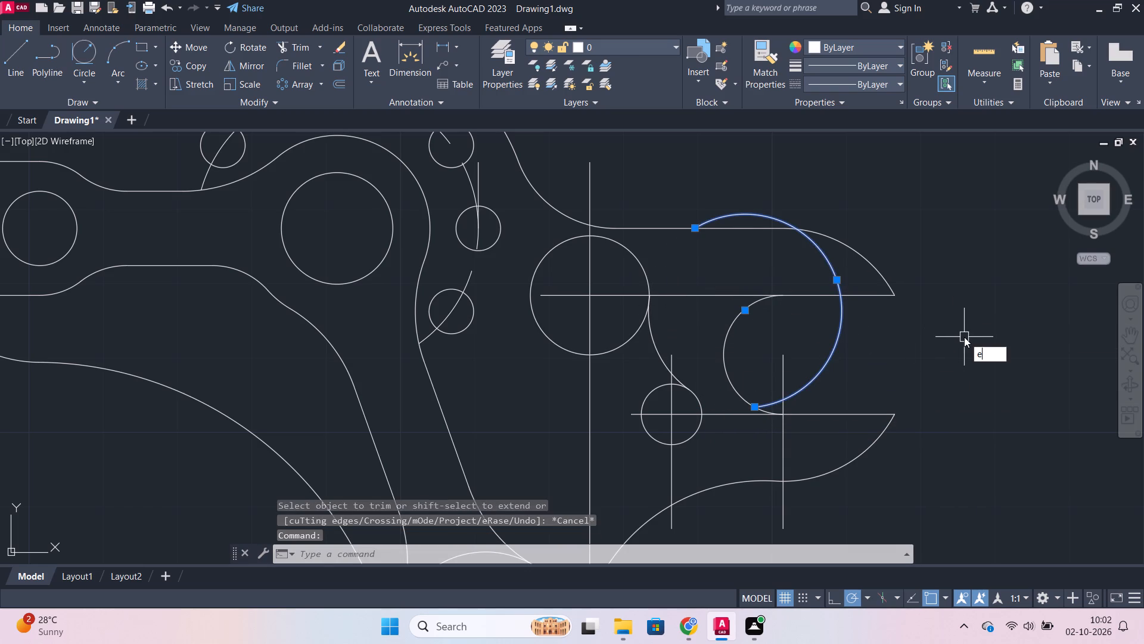
key(Return)
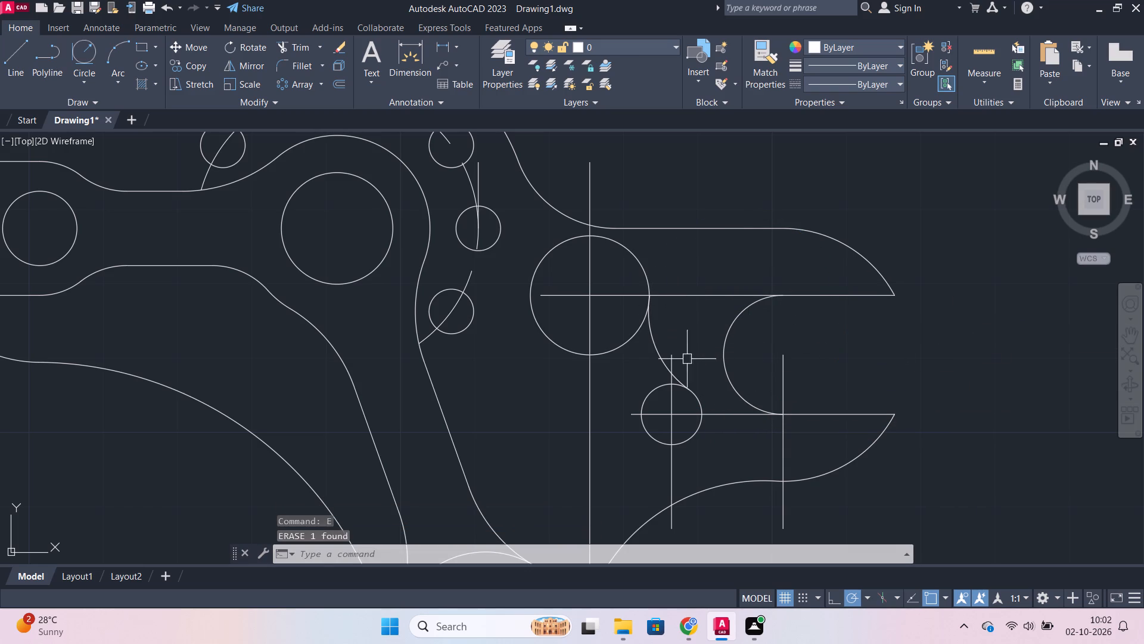
Draw a horizontal line about 34 long from the lower boss's centre leftward past the boss outline.
middle_drag(485, 407, 522, 349)
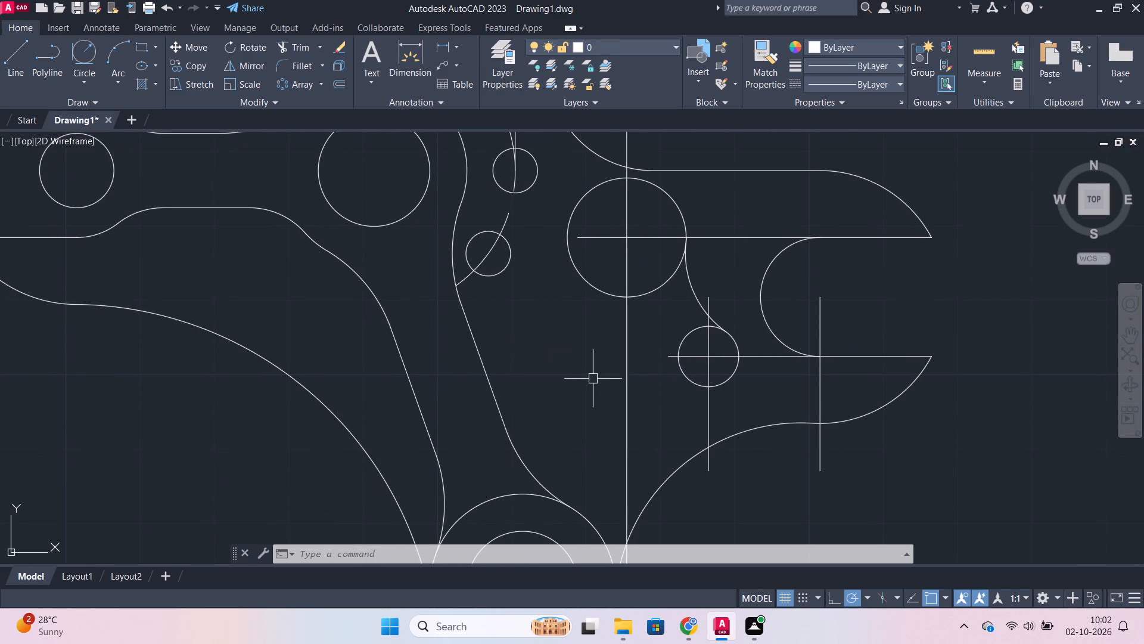
middle_drag(556, 382, 551, 309)
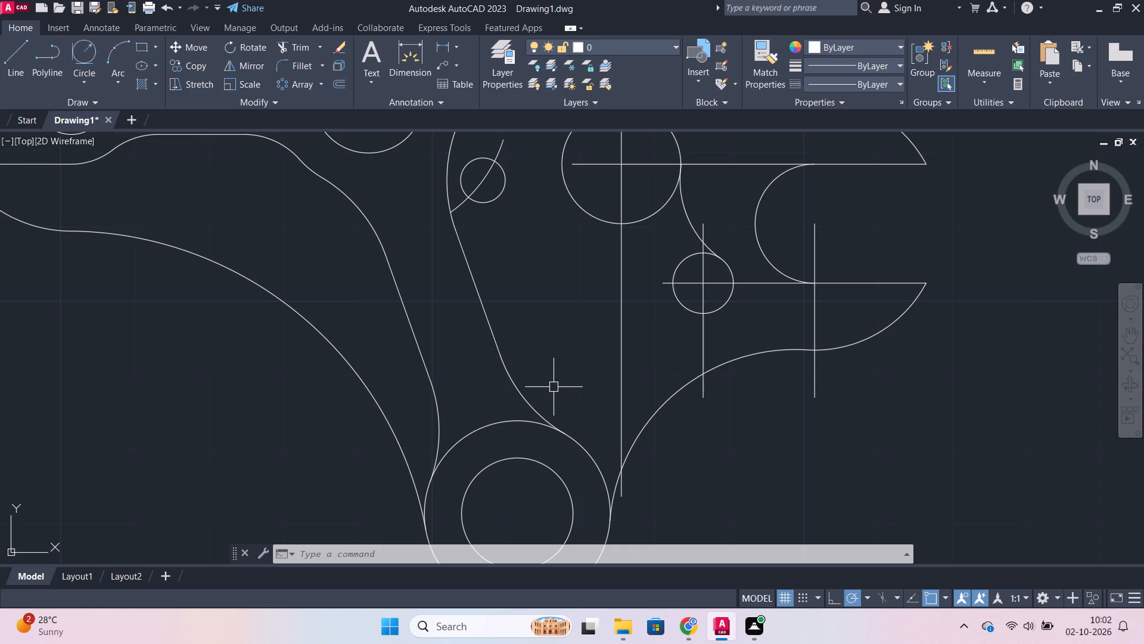
scroll(554, 386, down, 1)
middle_drag(554, 385, 556, 357)
key(l)
key(Return)
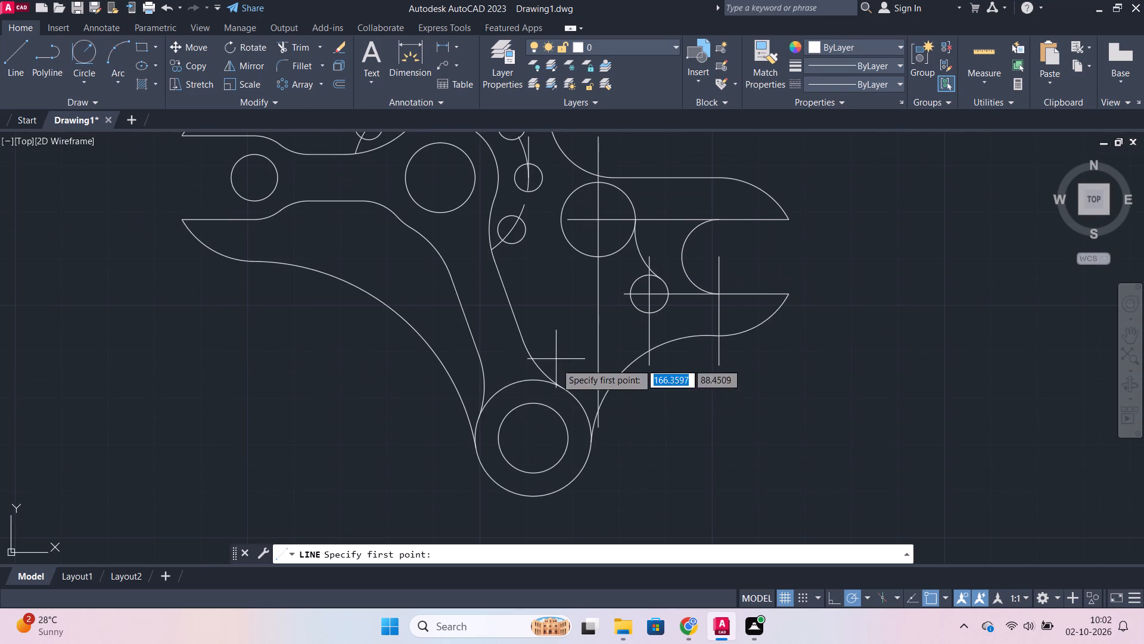
click(533, 436)
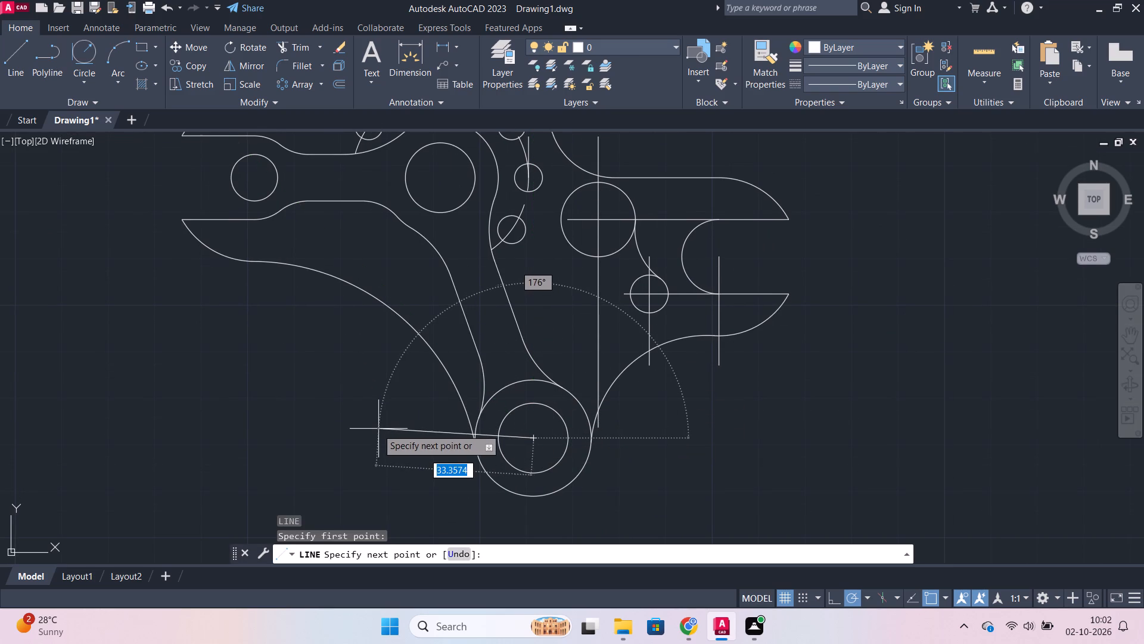
click(375, 436)
key(Escape)
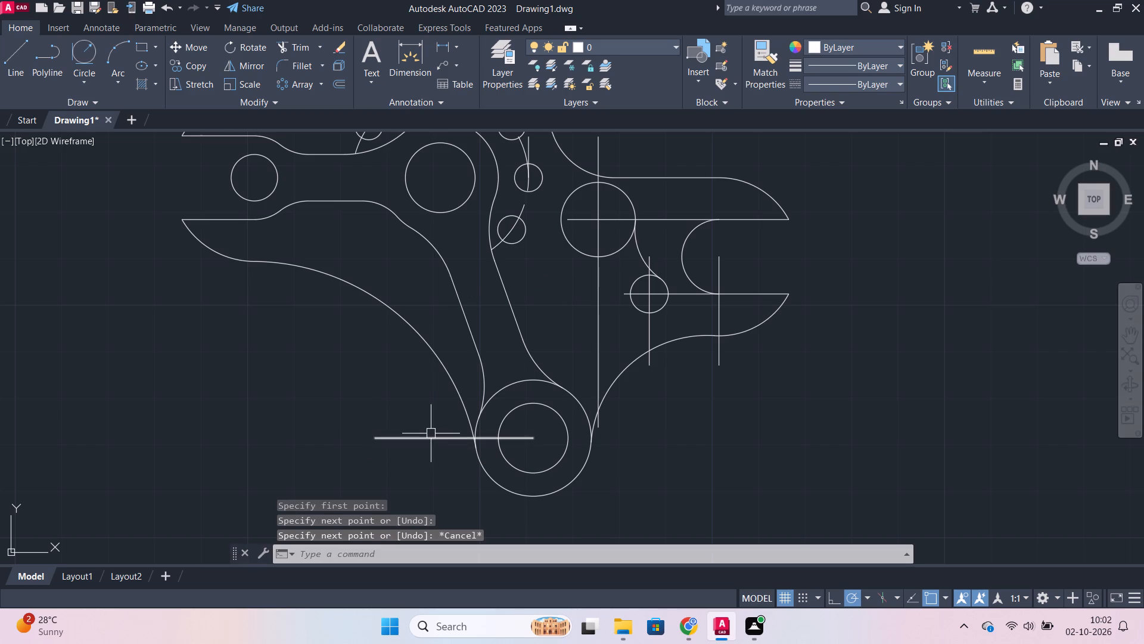
Offset the horizontal line through the lower boss's centre upward by 15.
click(432, 436)
key(o)
key(Return)
key(Return)
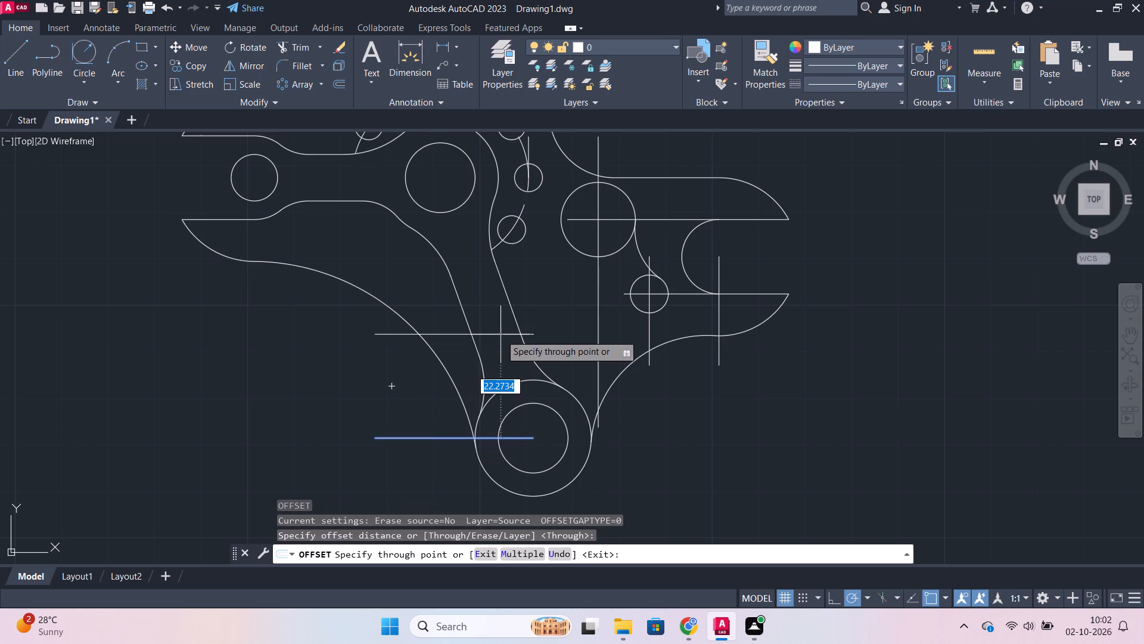
text(15)
key(Return)
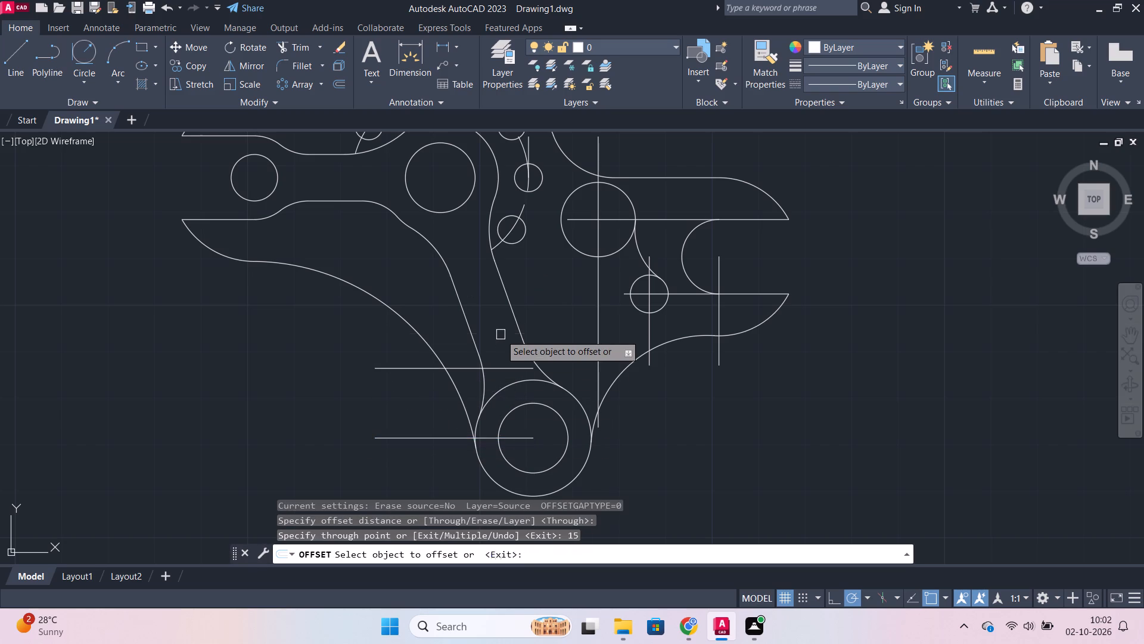
key(Escape)
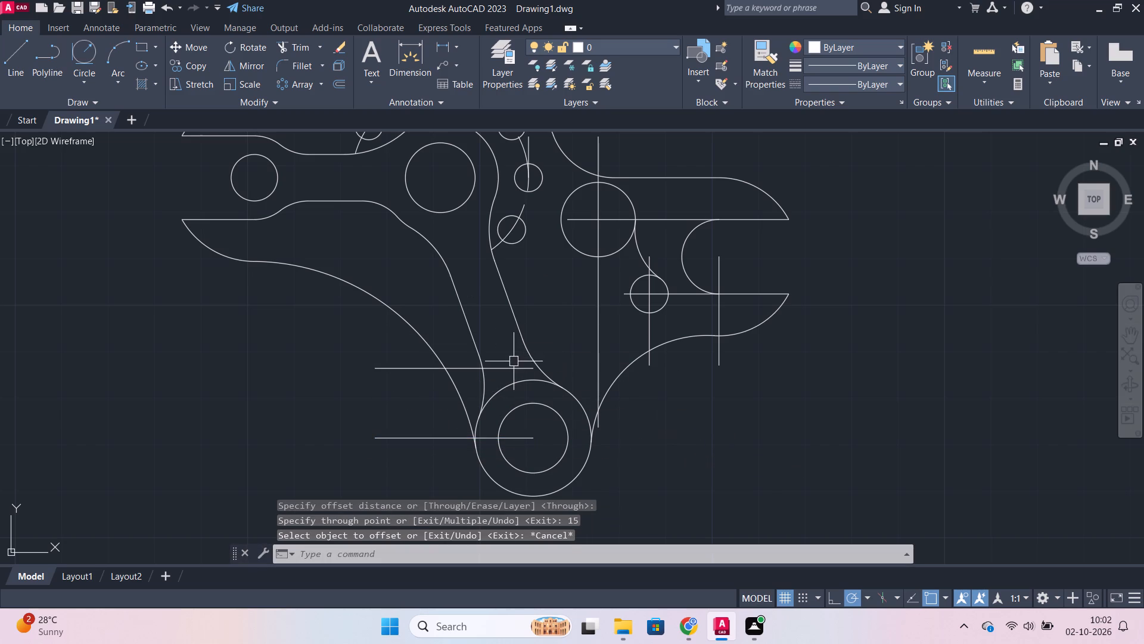
Lengthen the horizontal offset line above the lower boss rightward past the long vertical line and the concave outer arc.
click(514, 374)
click(518, 371)
click(517, 369)
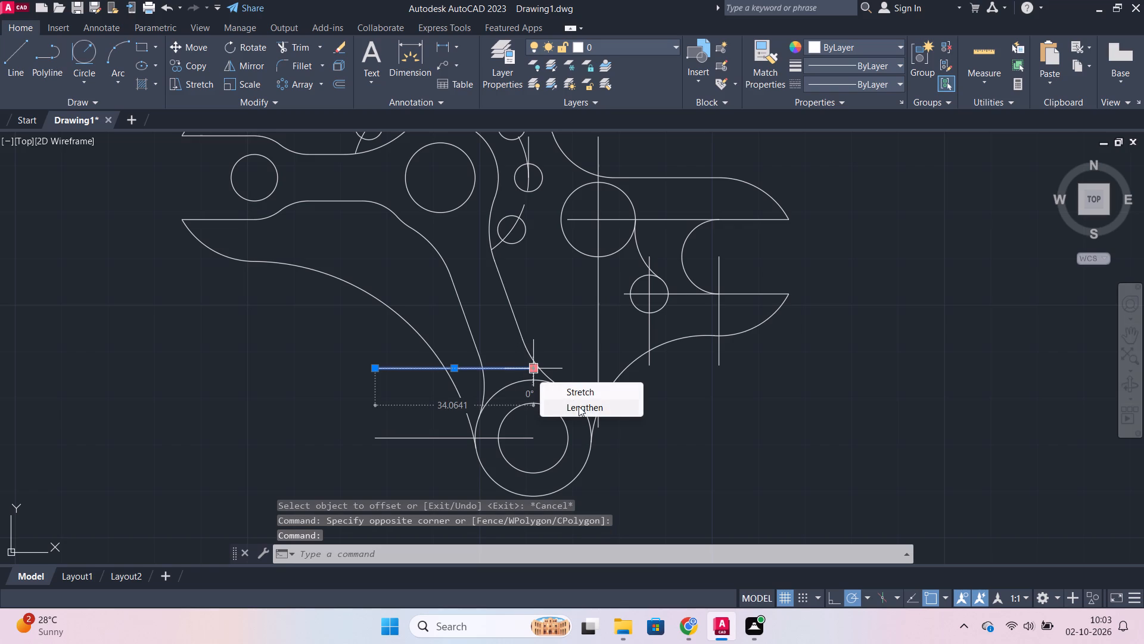
click(579, 406)
click(673, 405)
key(Escape)
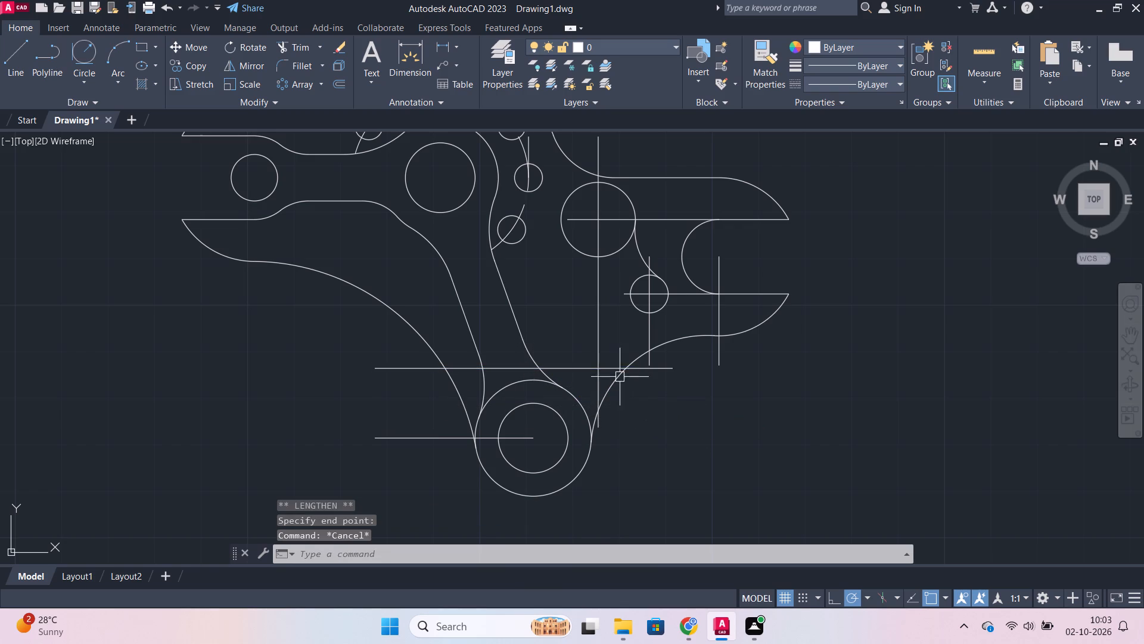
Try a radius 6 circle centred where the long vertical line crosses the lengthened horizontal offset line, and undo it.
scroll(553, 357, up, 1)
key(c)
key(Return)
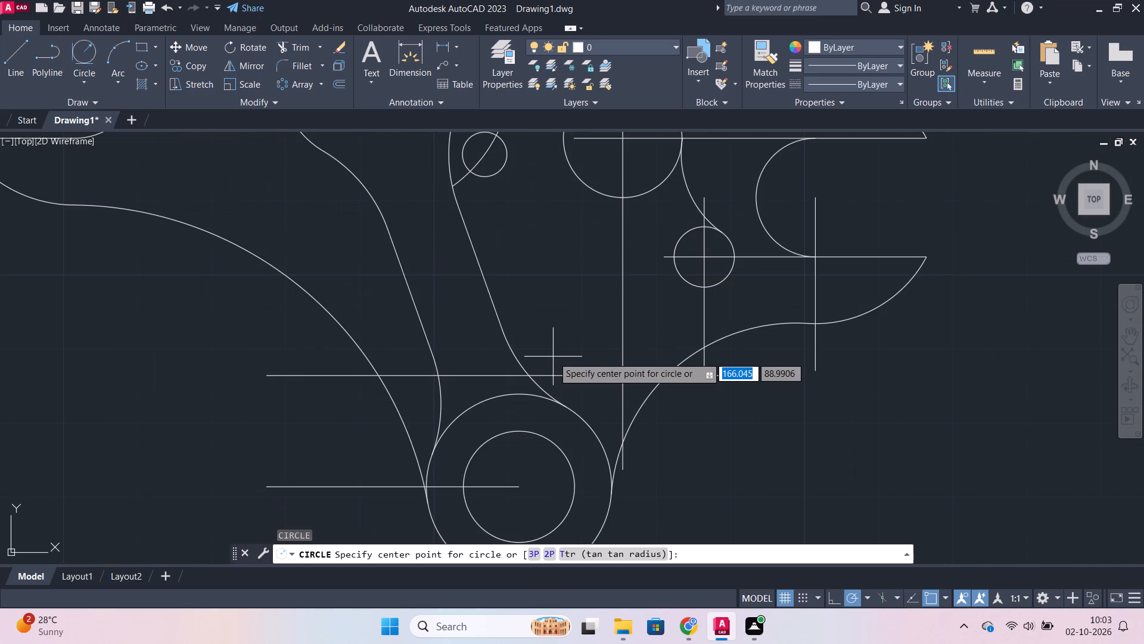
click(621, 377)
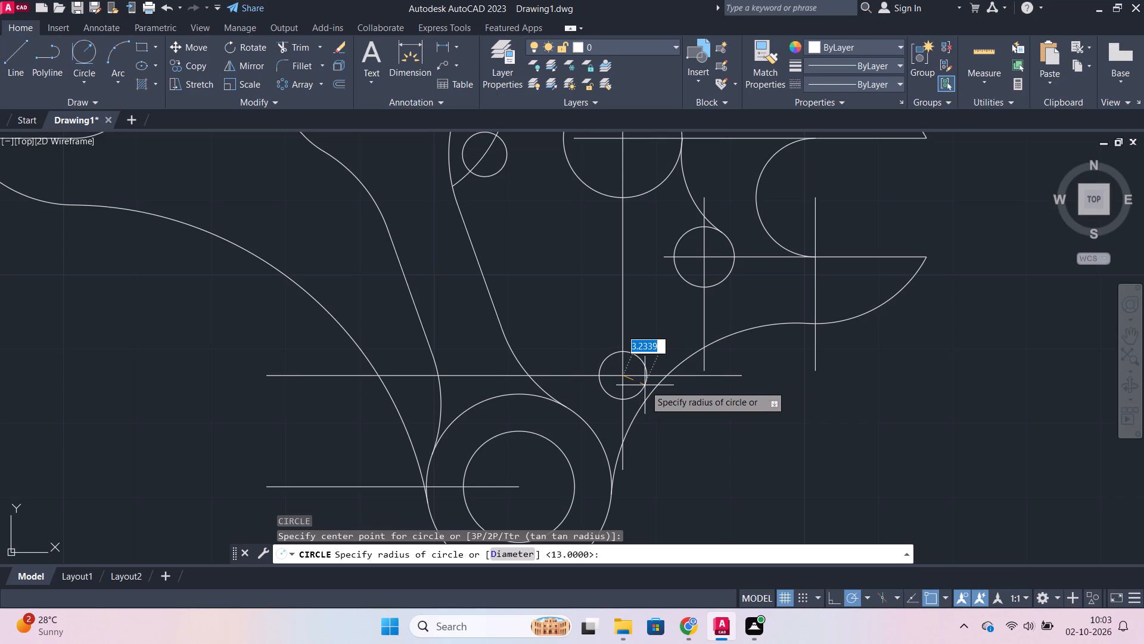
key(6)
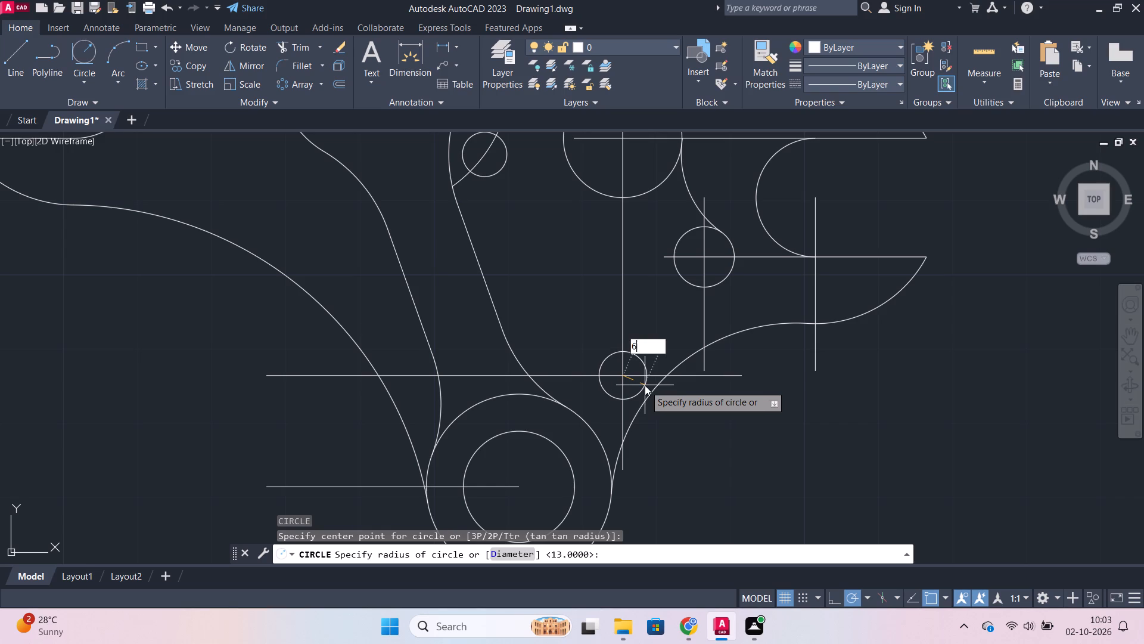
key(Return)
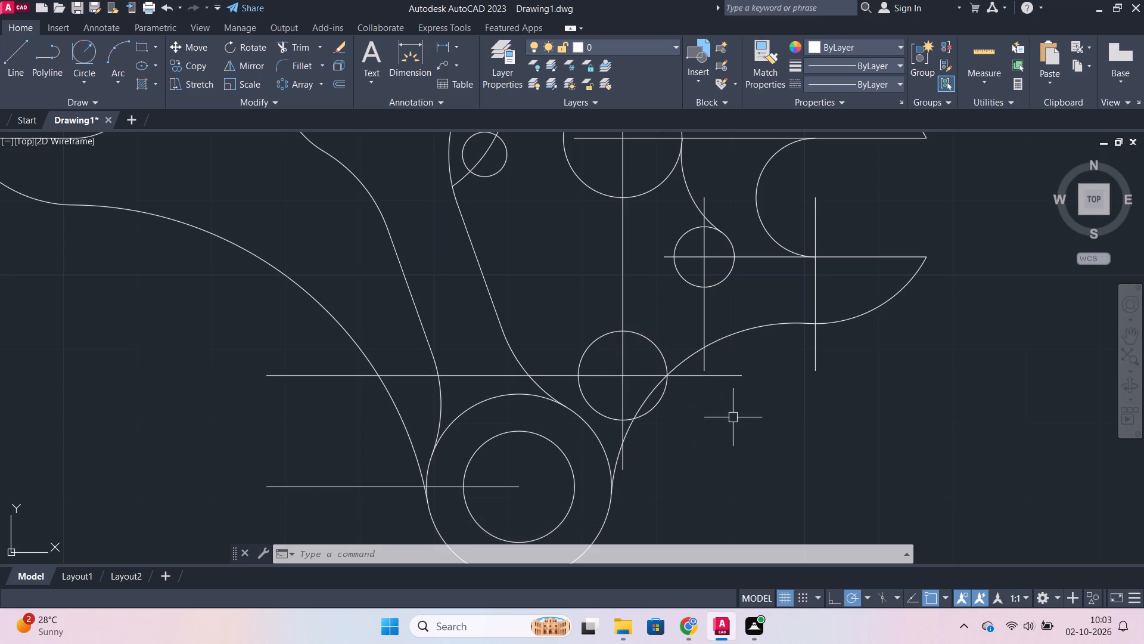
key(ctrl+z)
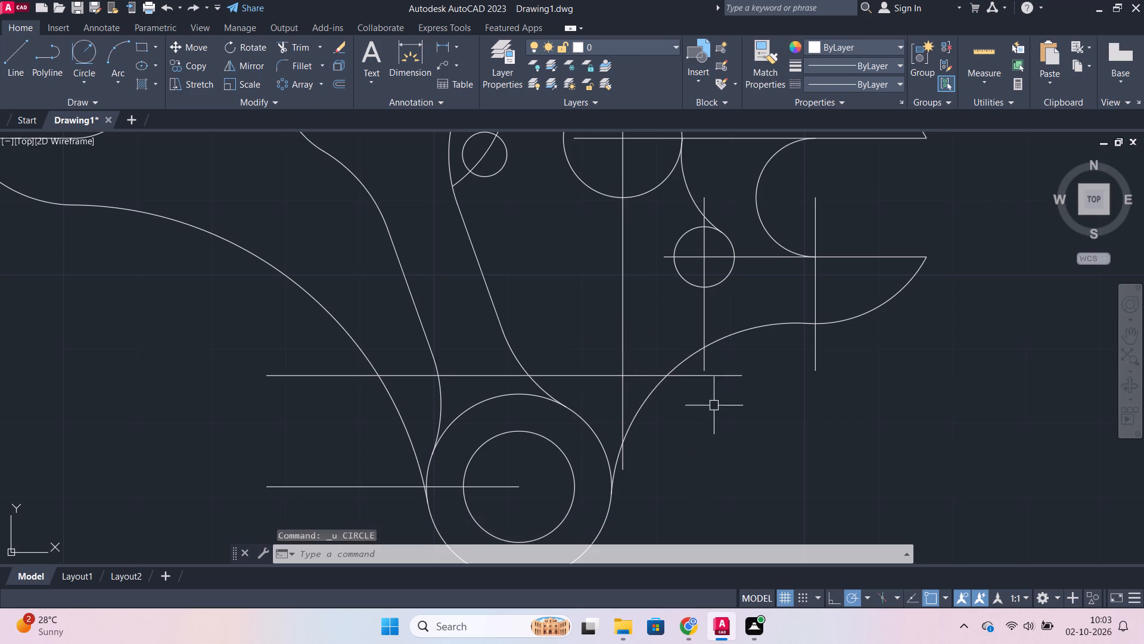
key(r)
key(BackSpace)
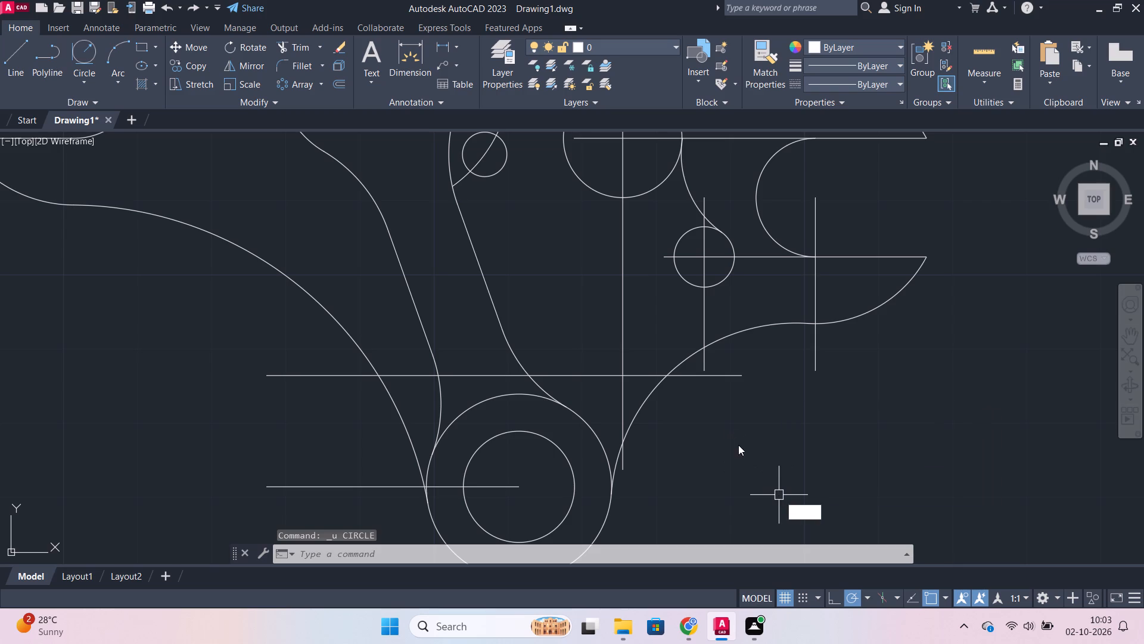
Trim away the long vertical line below the right-hand web's larger circle.
key(Escape)
text(tr)
key(Return)
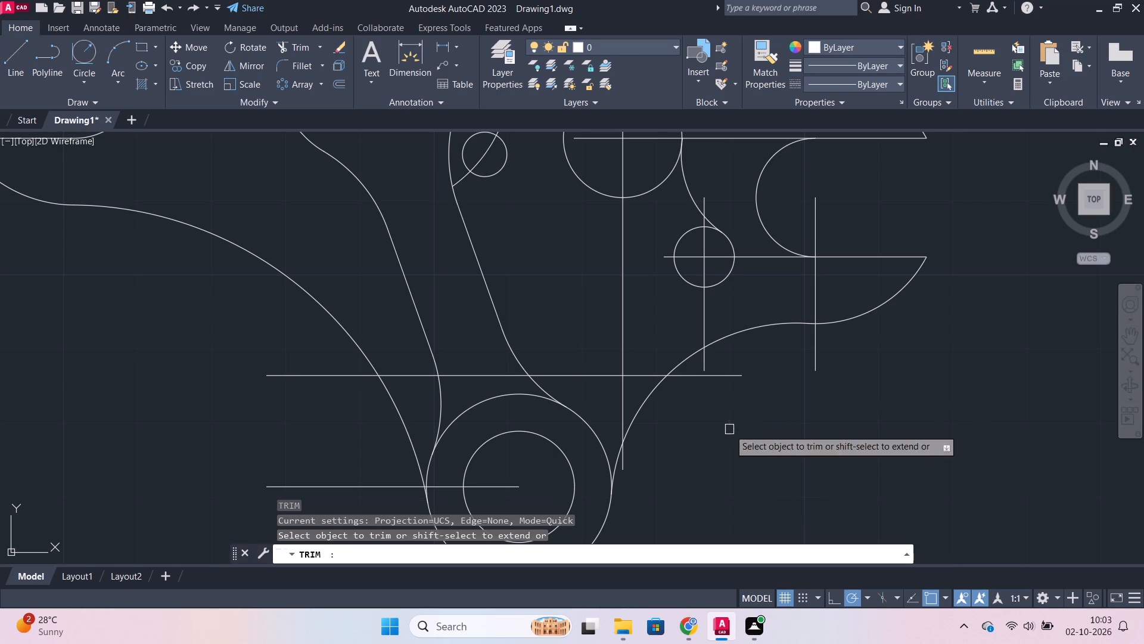
click(624, 467)
click(620, 401)
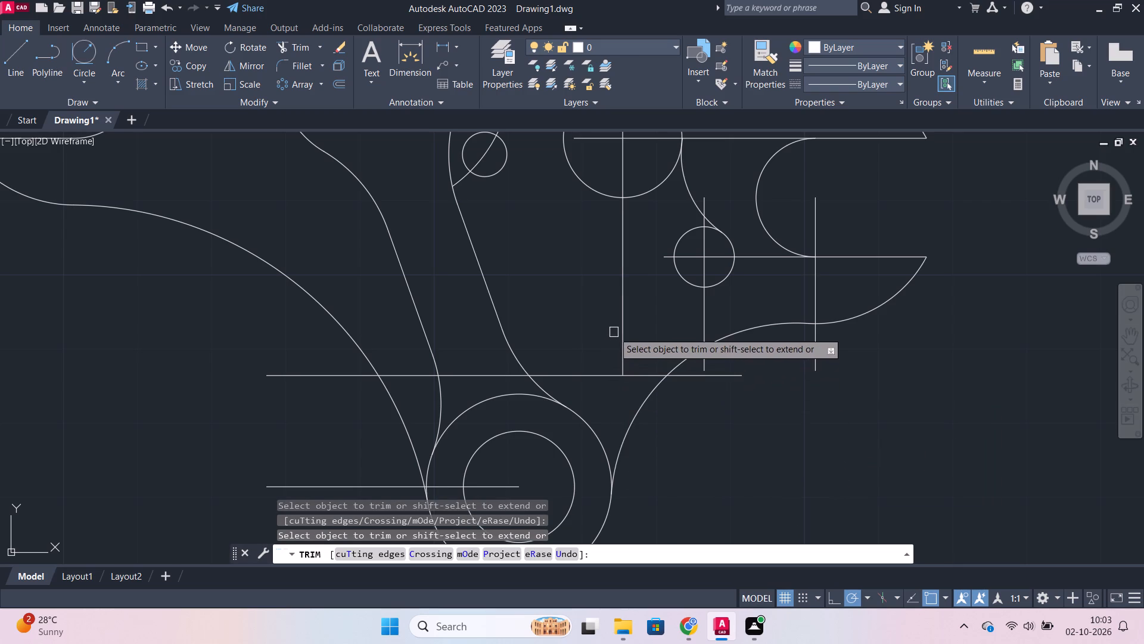
click(618, 325)
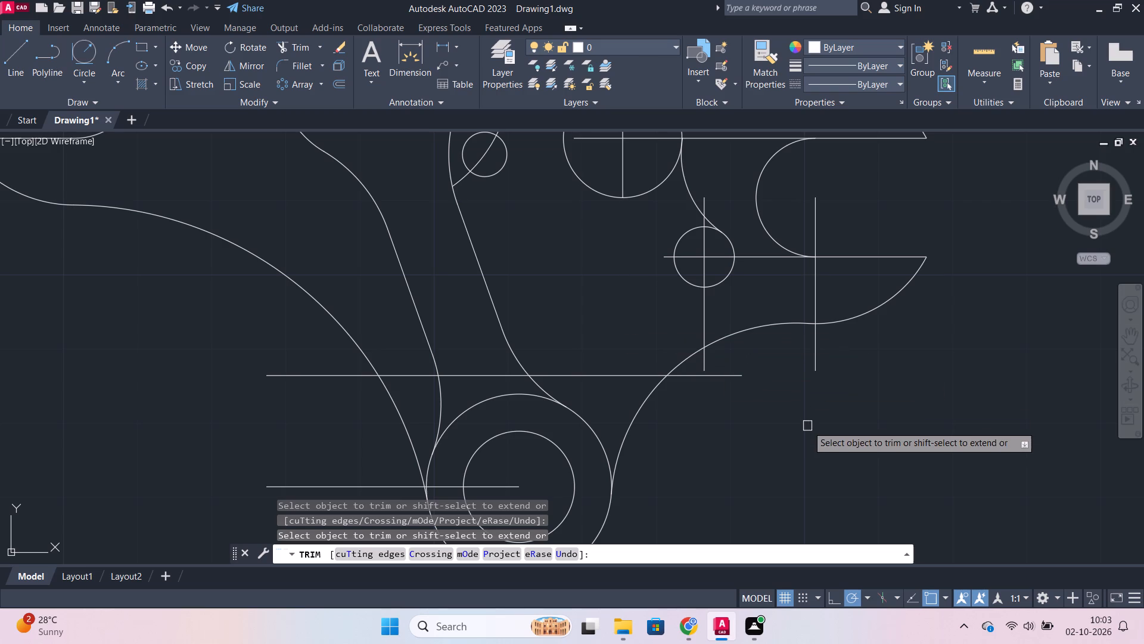
key(Escape)
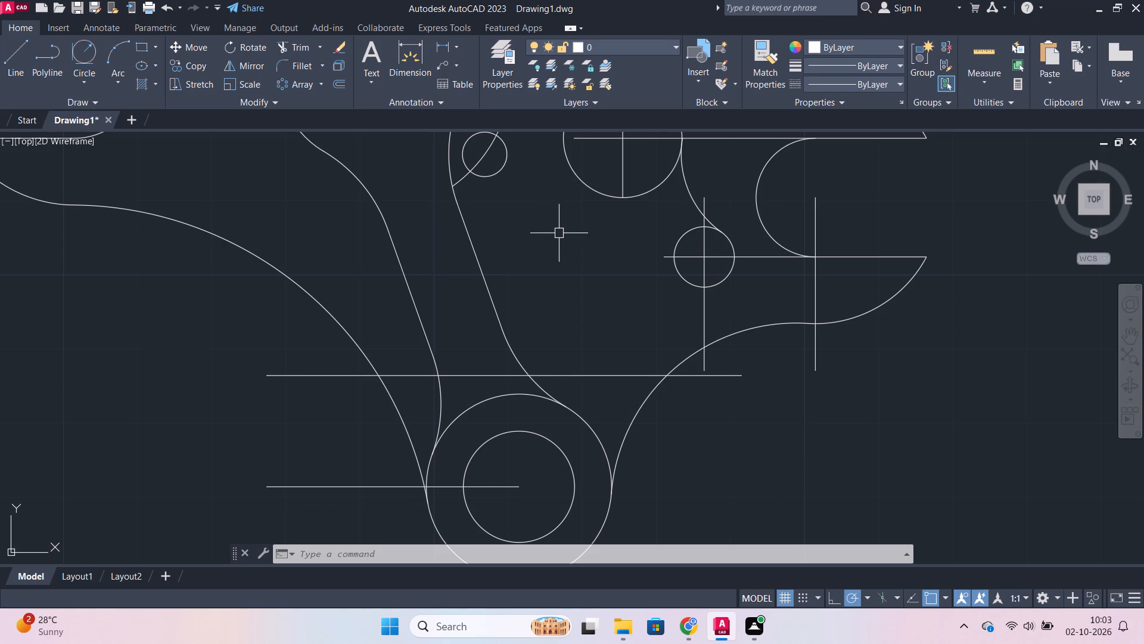
Draw a vertical line about 31 long upward from the lower boss's centre.
middle_drag(585, 233, 571, 286)
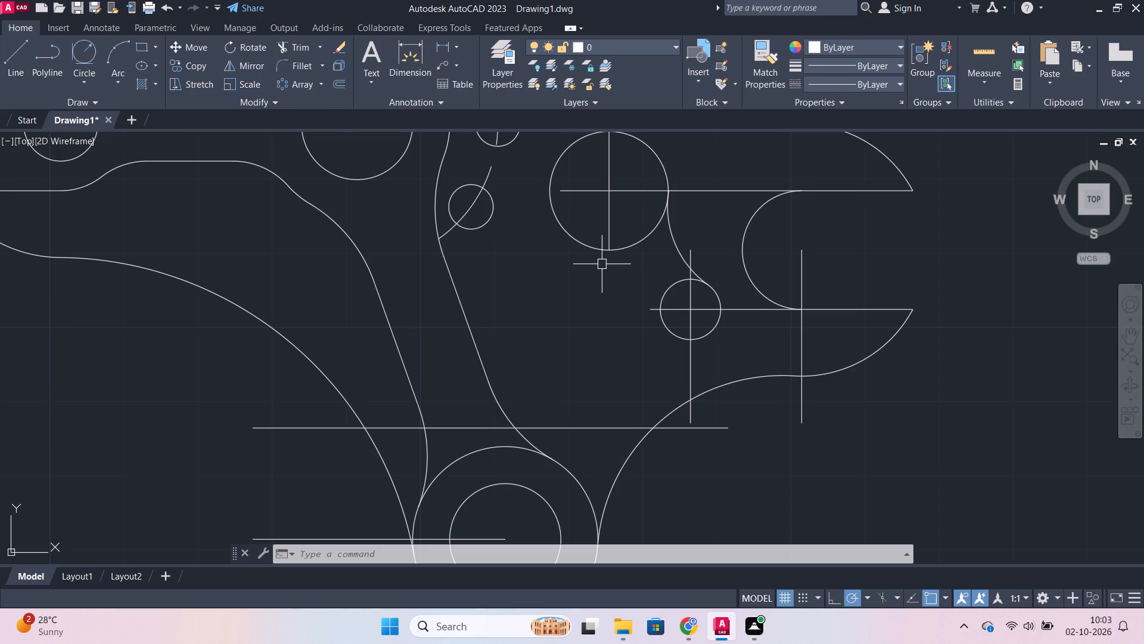
scroll(601, 274, down, 1)
middle_drag(592, 290, 585, 355)
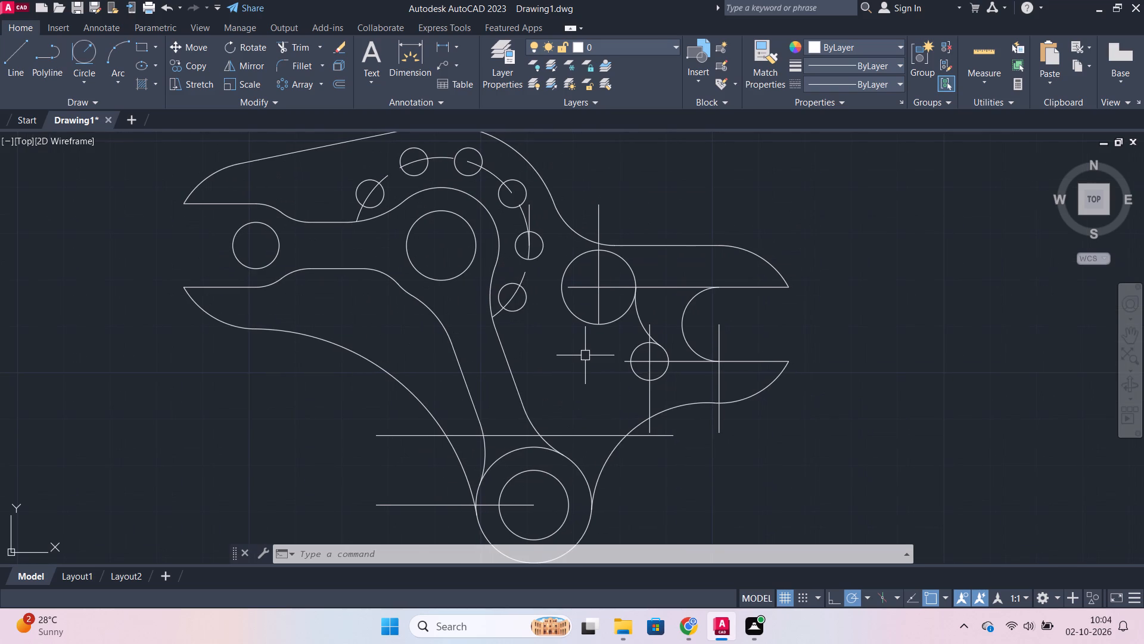
scroll(585, 357, up, 2)
middle_drag(585, 357, 542, 312)
scroll(556, 317, down, 1)
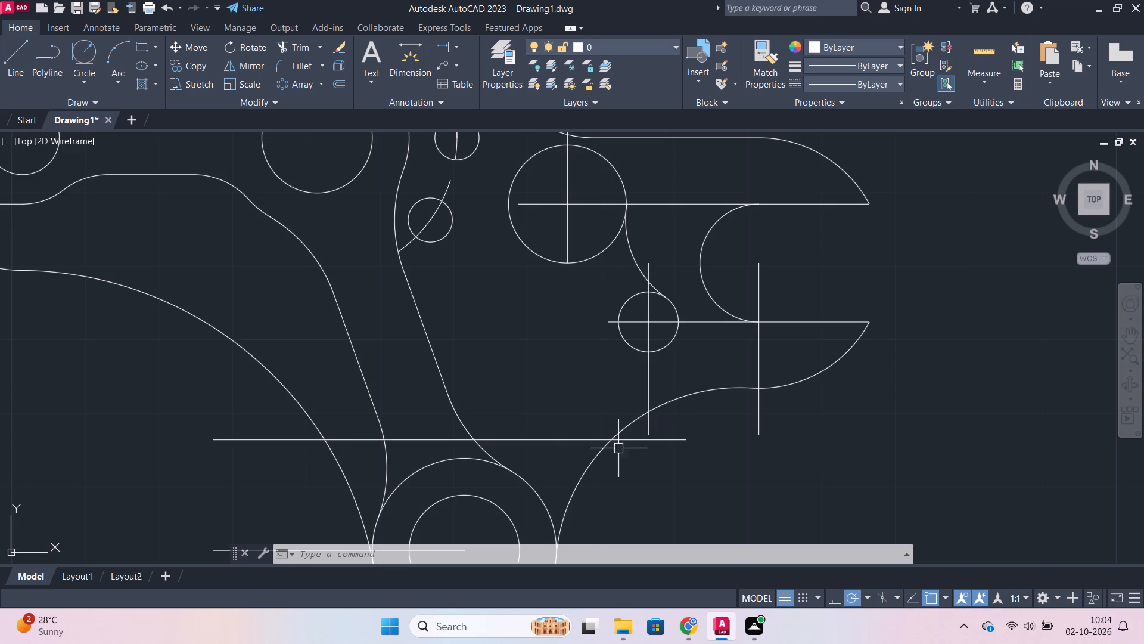
scroll(492, 415, down, 2)
scroll(492, 415, up, 1)
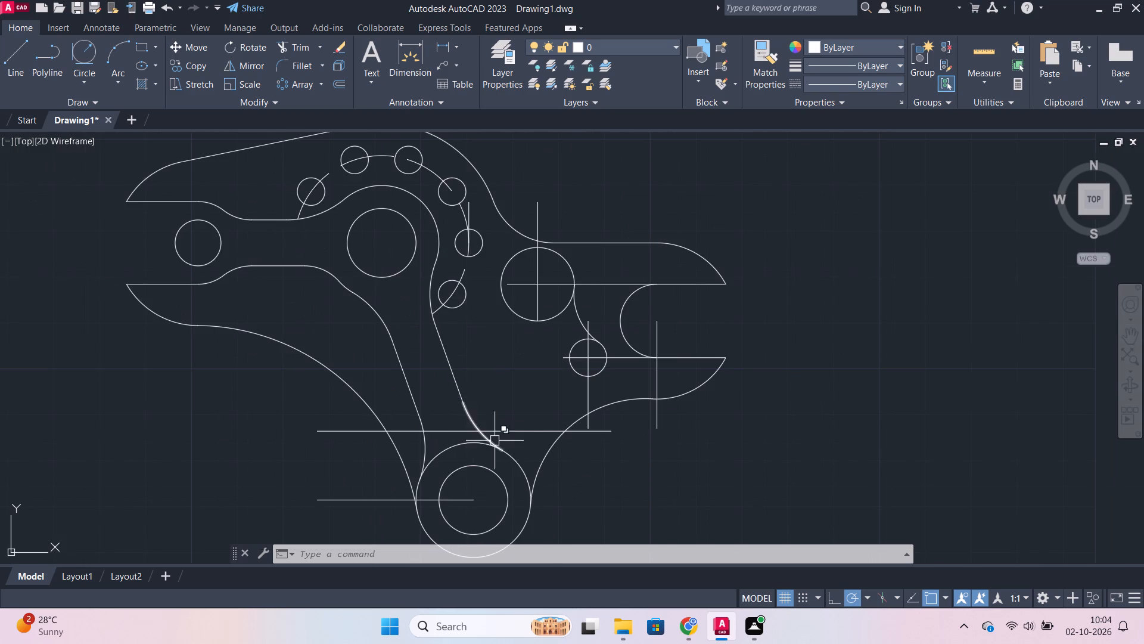
key(l)
key(Return)
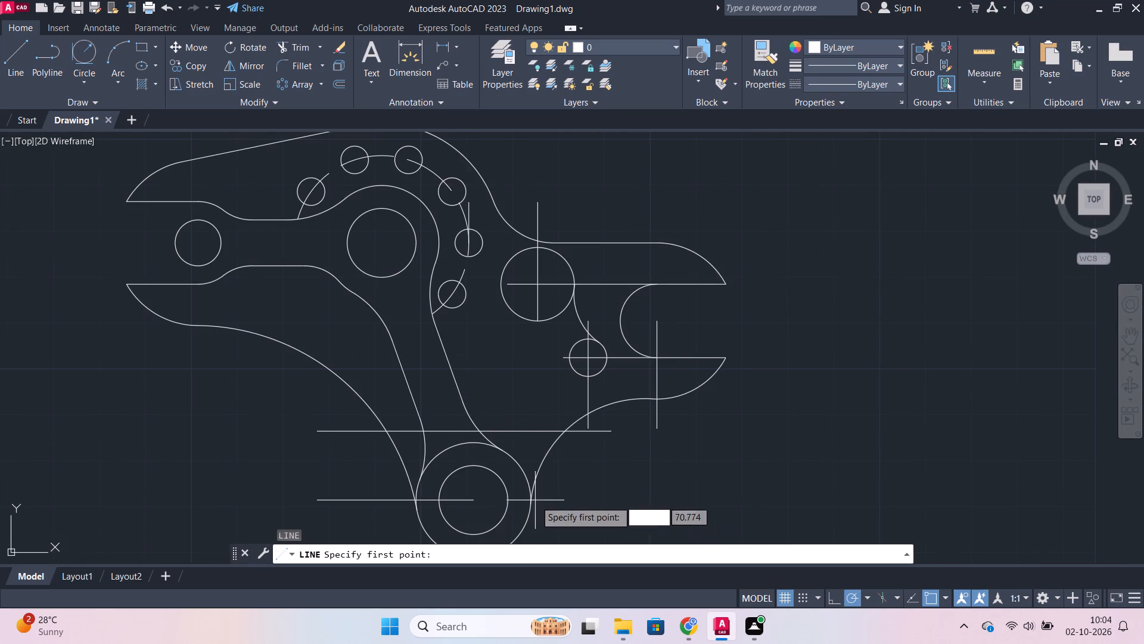
click(471, 497)
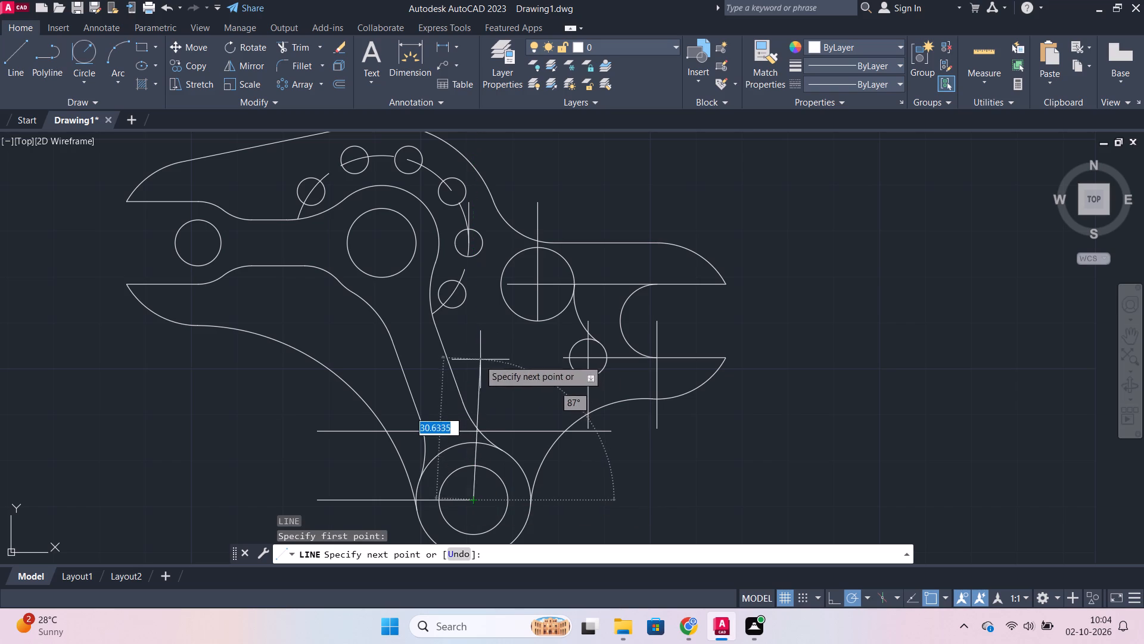
click(474, 358)
key(Escape)
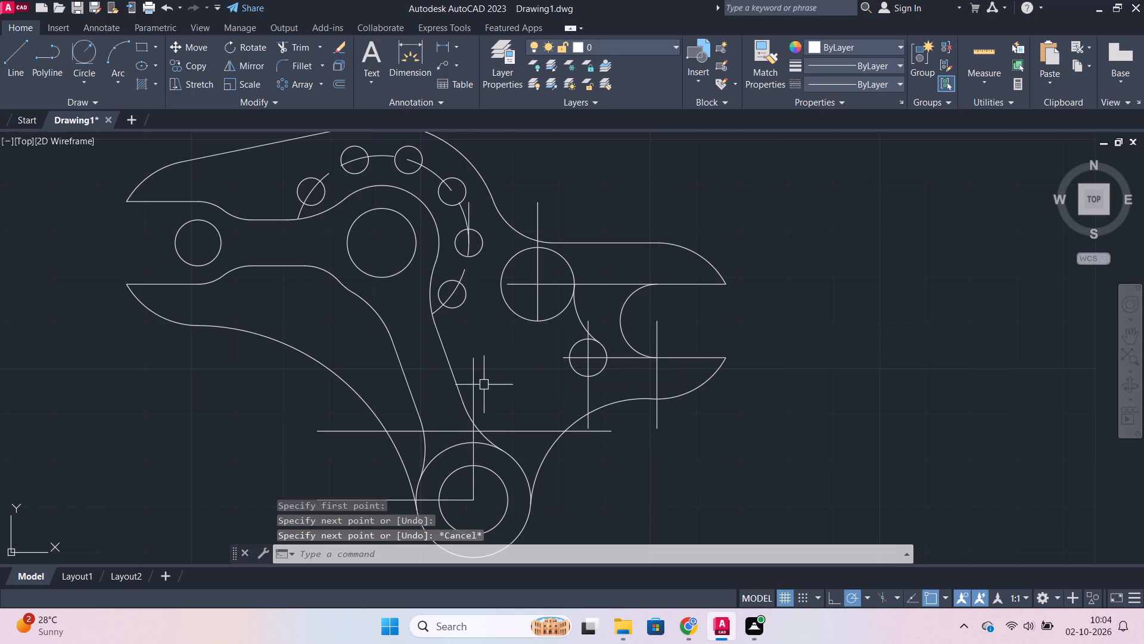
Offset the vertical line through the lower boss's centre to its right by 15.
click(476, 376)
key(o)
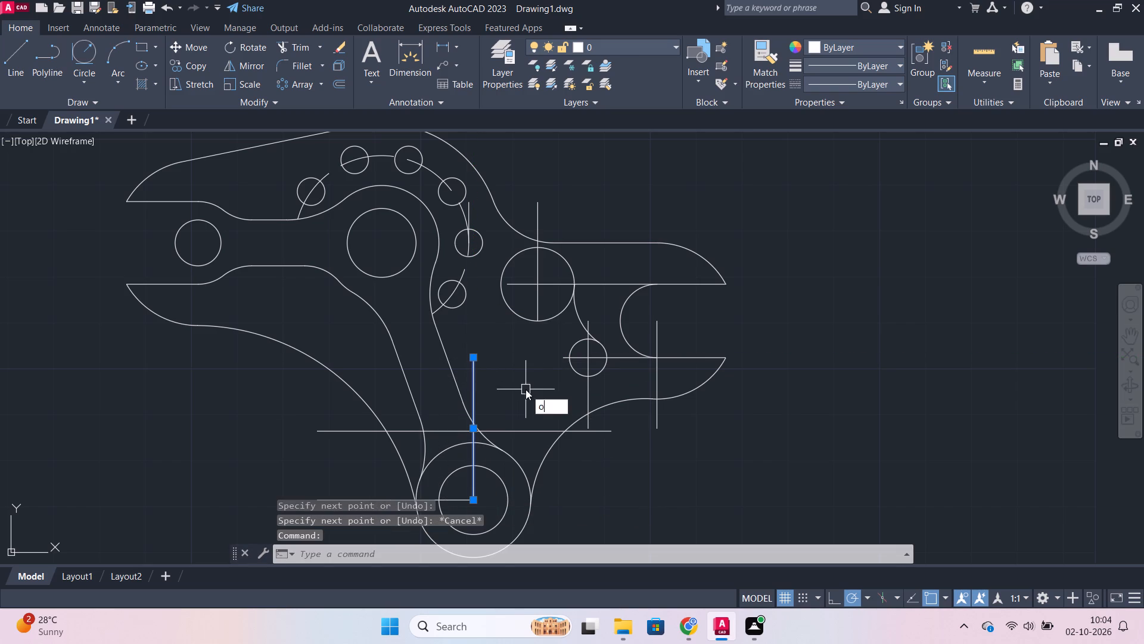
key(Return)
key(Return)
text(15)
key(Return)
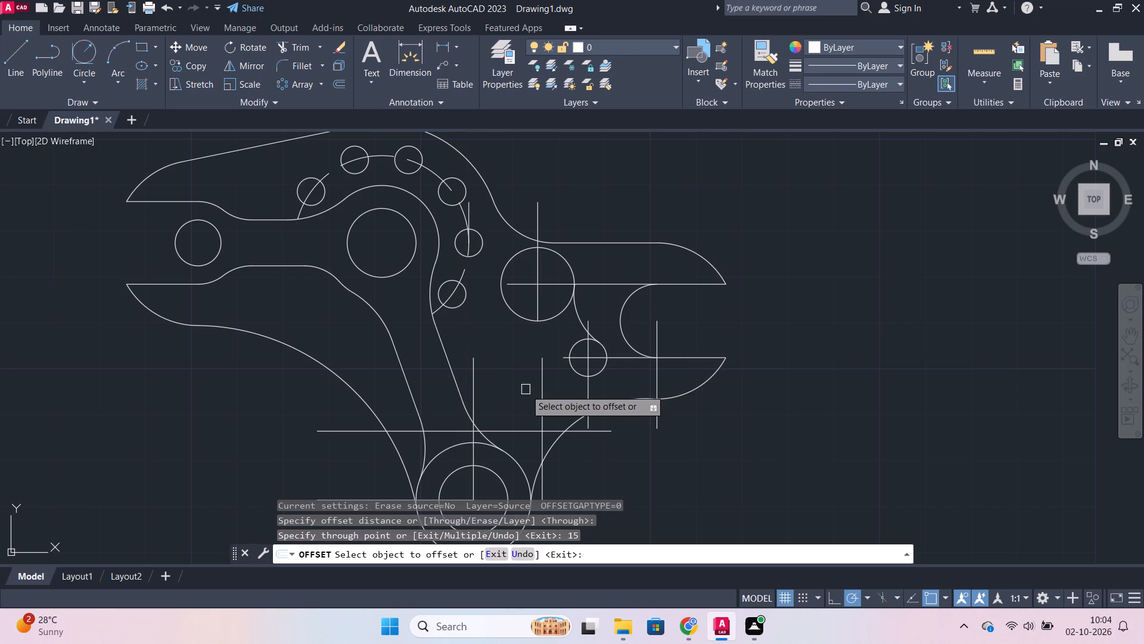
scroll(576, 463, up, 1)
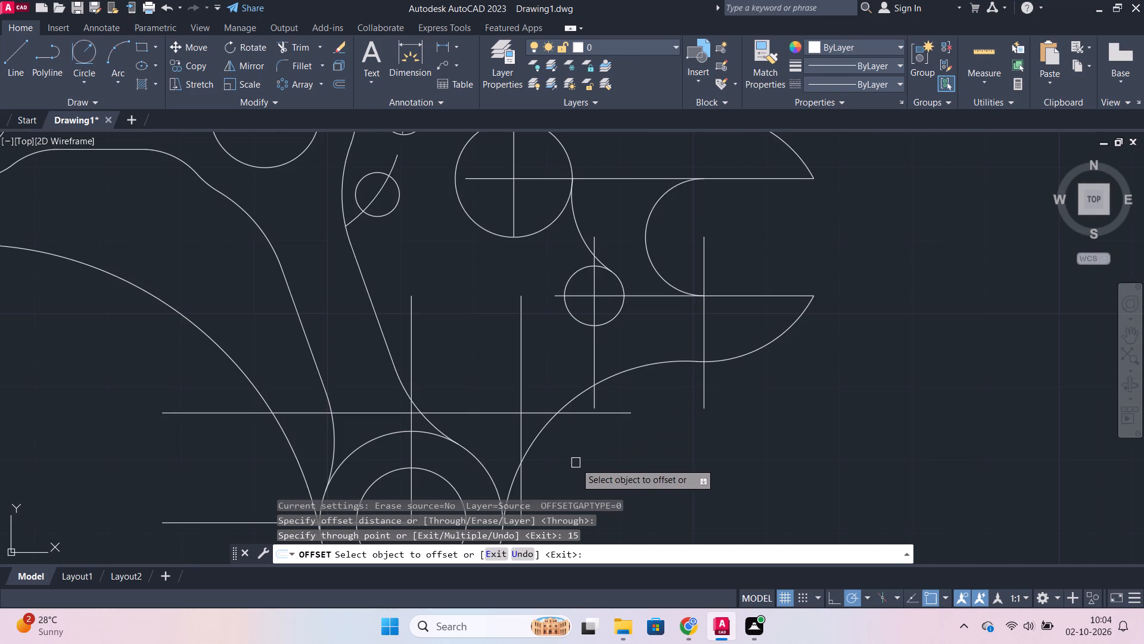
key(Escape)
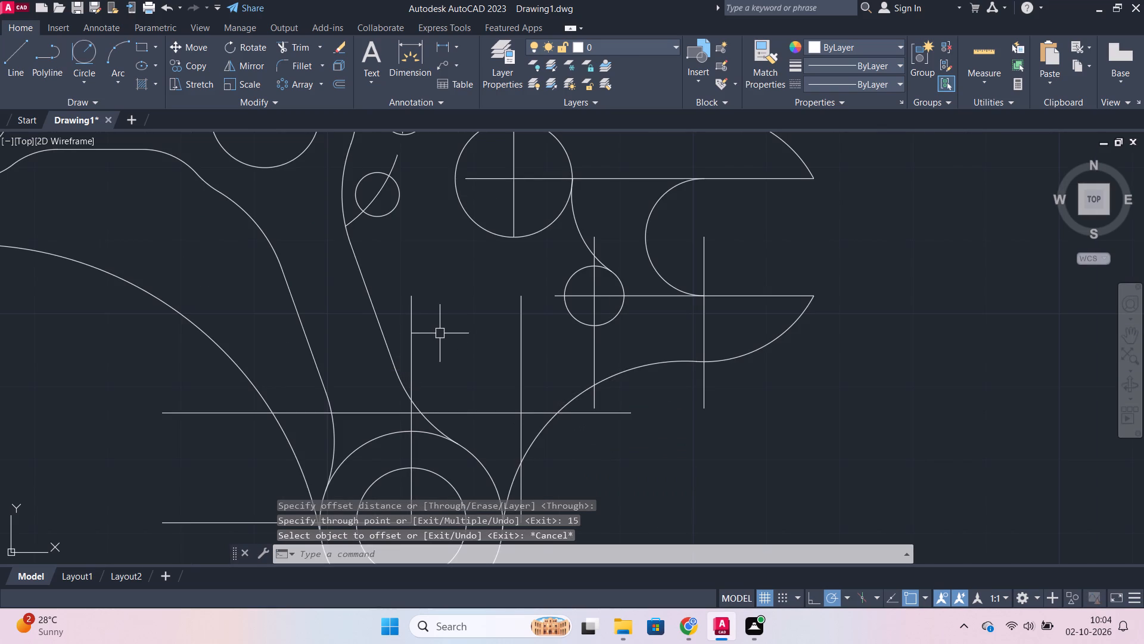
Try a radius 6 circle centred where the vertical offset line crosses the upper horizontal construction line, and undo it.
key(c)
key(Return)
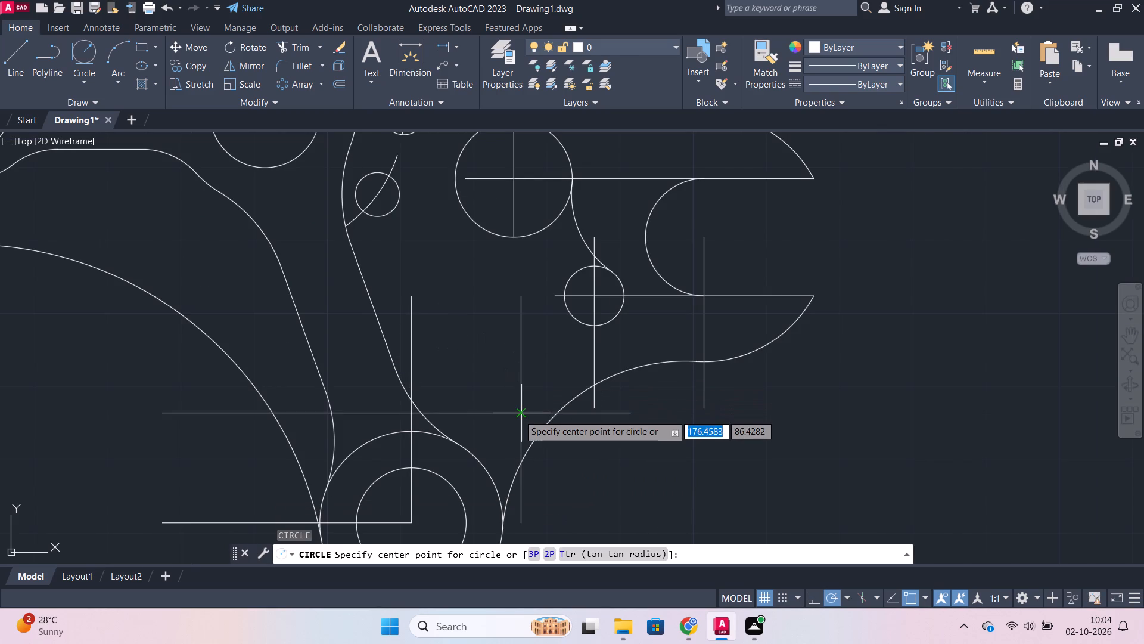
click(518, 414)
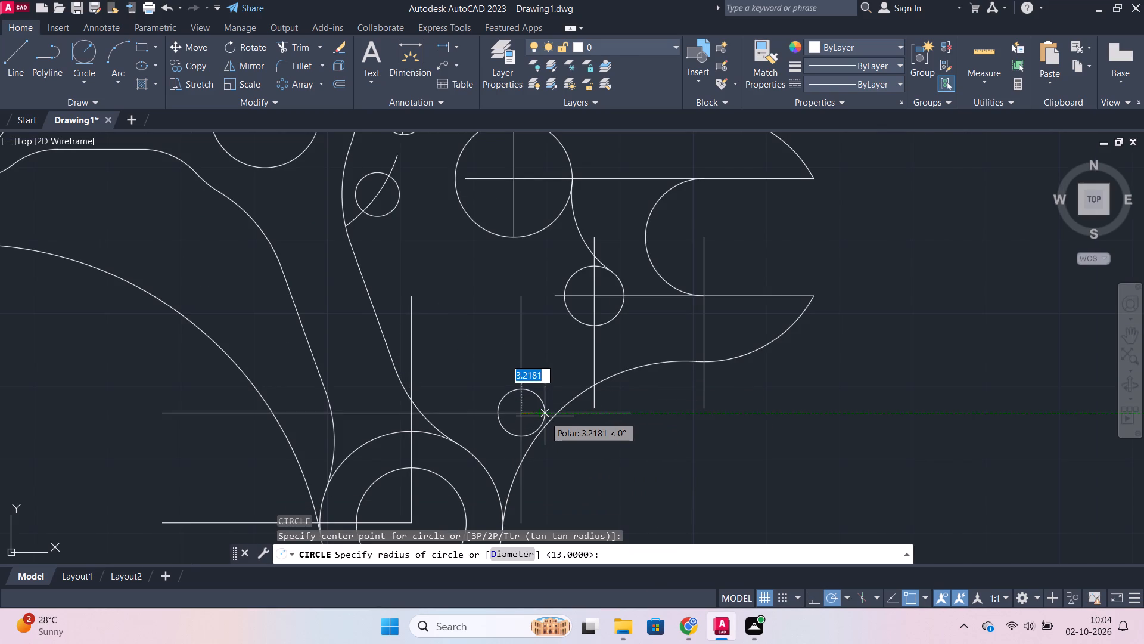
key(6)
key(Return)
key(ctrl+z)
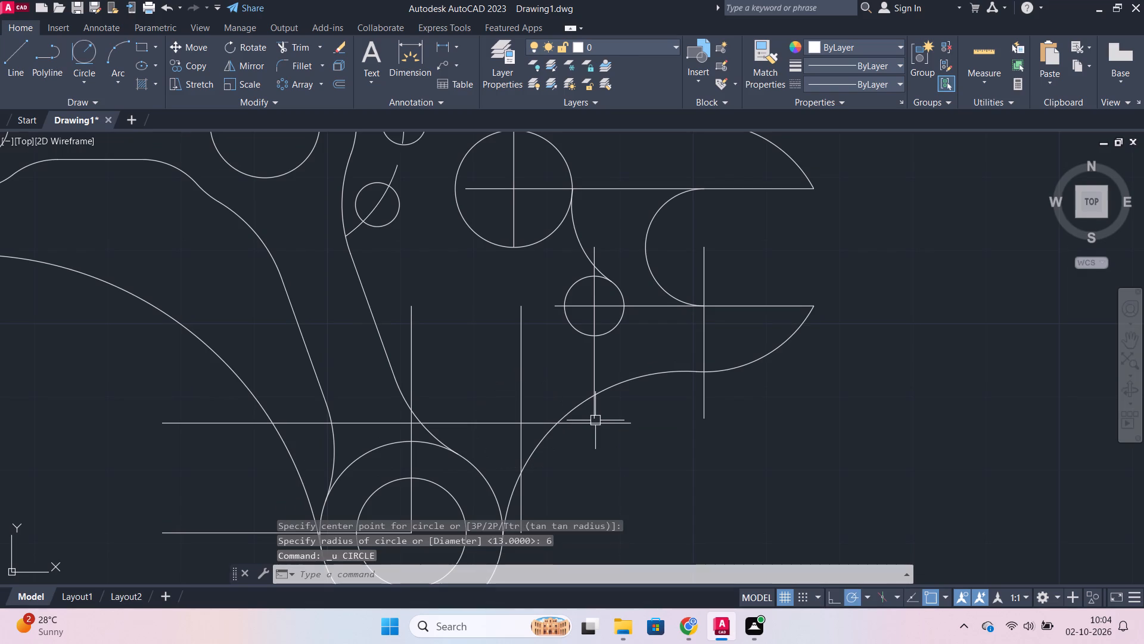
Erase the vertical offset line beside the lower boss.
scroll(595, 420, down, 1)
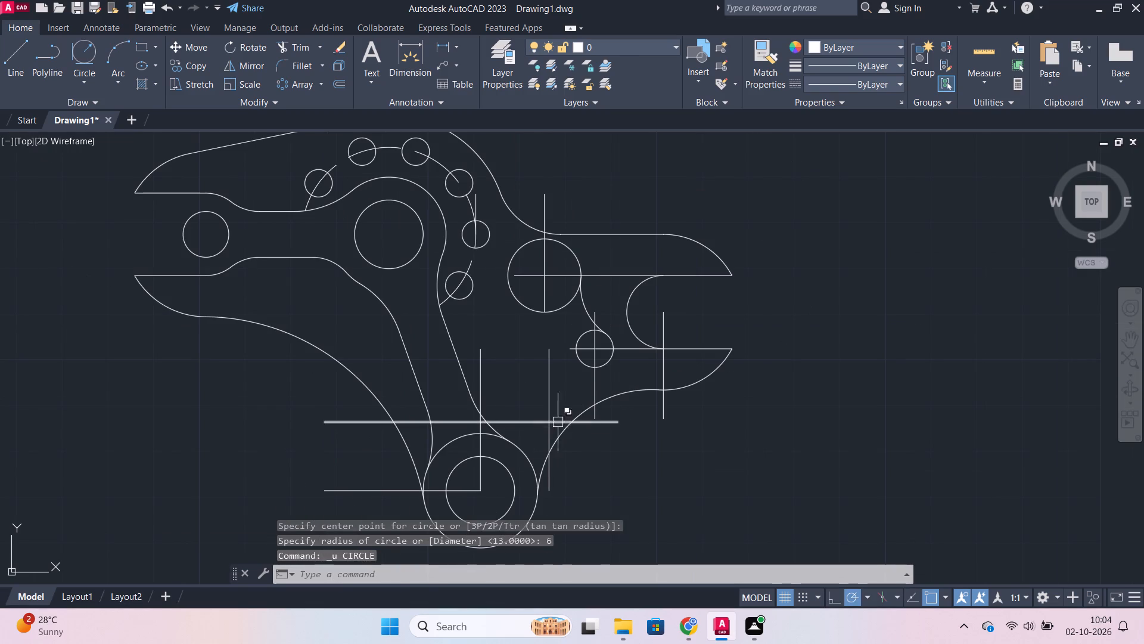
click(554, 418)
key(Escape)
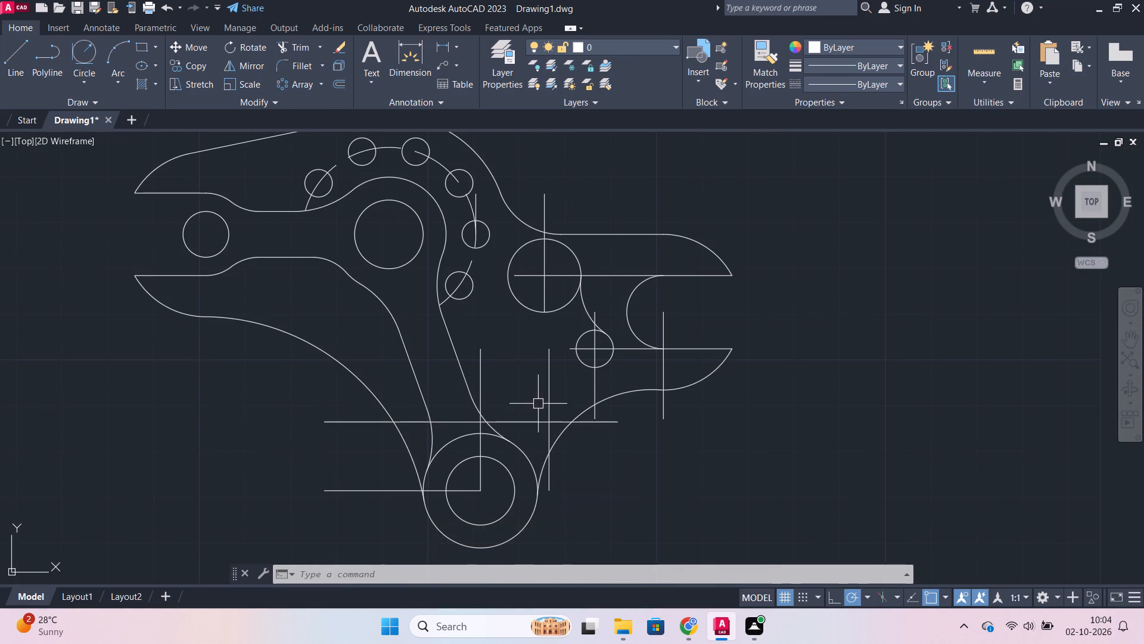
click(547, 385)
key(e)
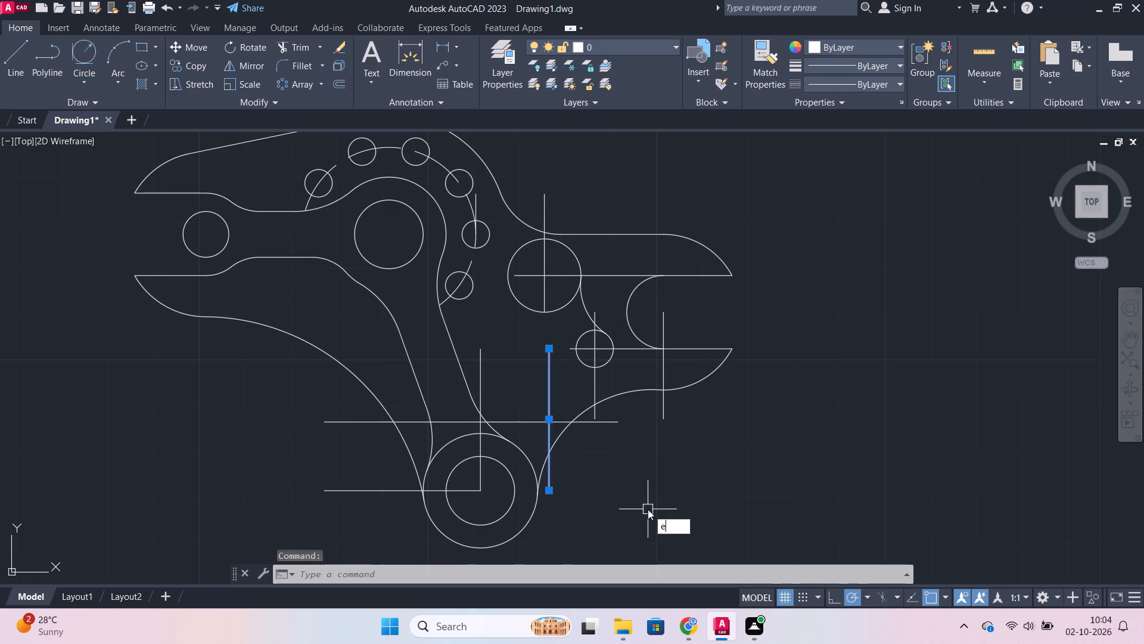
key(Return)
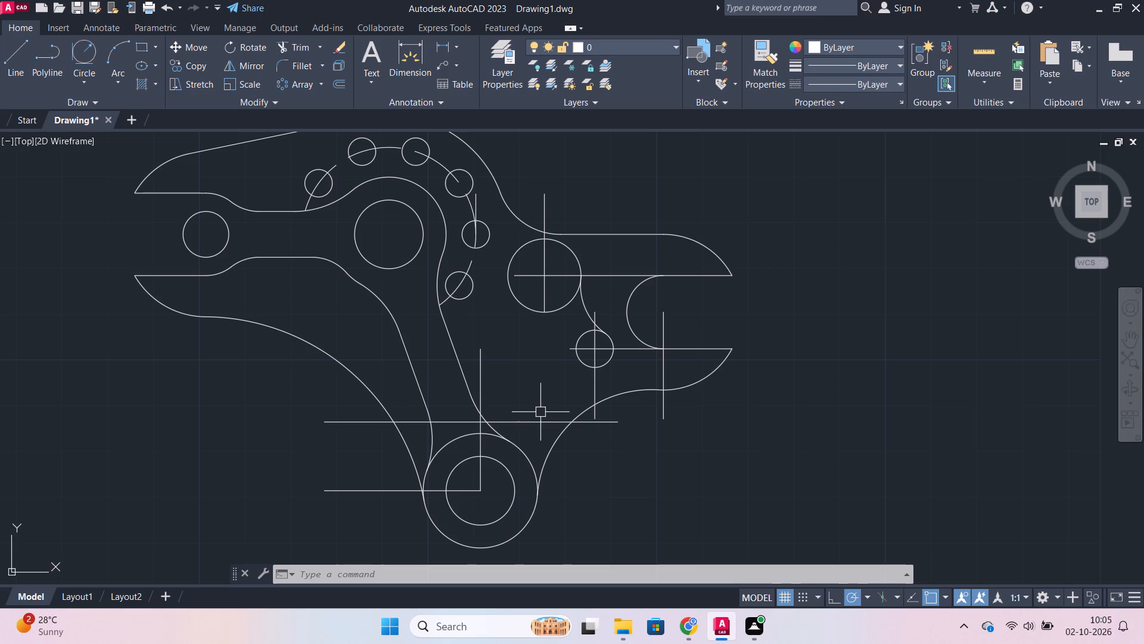
Draw a radius 20 circle tangent to the outer sides of the web's larger circle and the small circle below it.
middle_drag(577, 457, 542, 407)
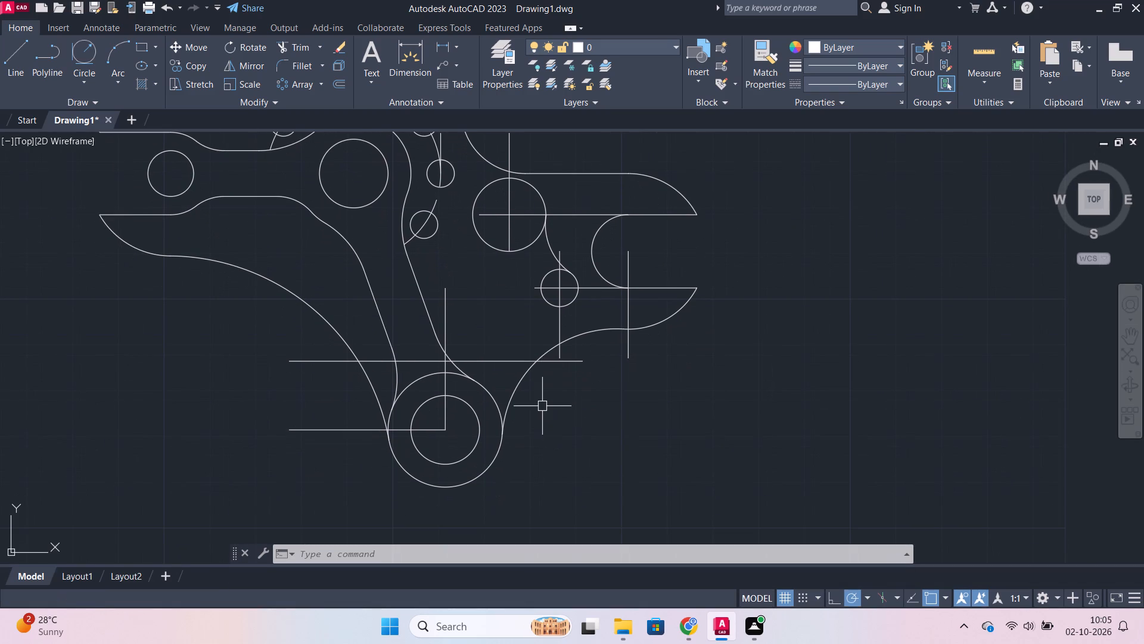
scroll(545, 405, up, 1)
scroll(587, 383, down, 2)
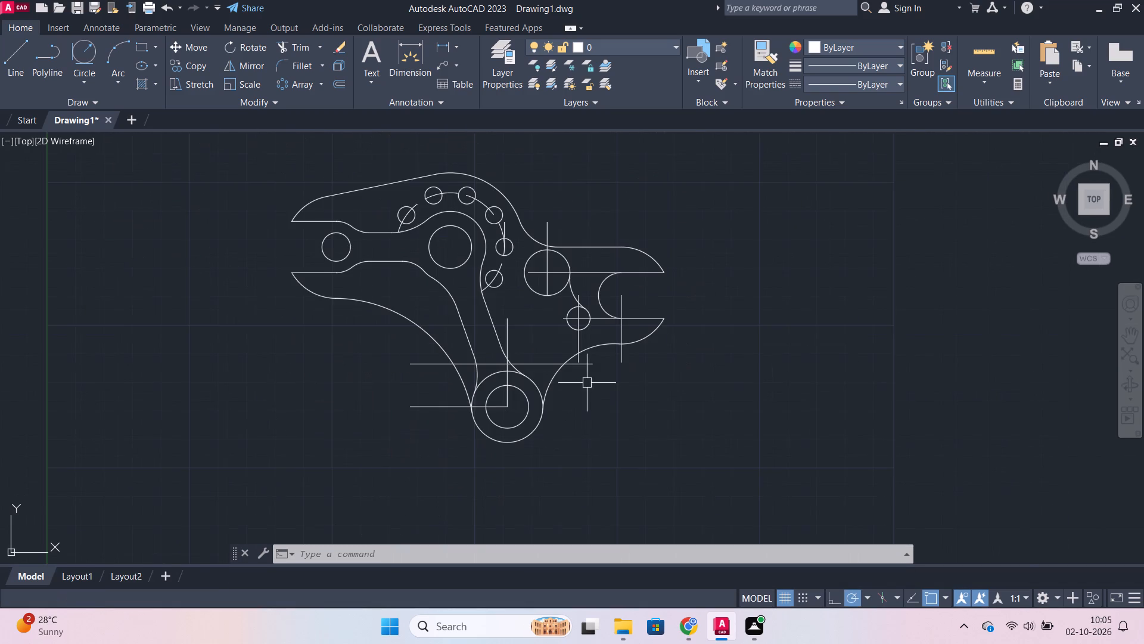
scroll(663, 381, up, 1)
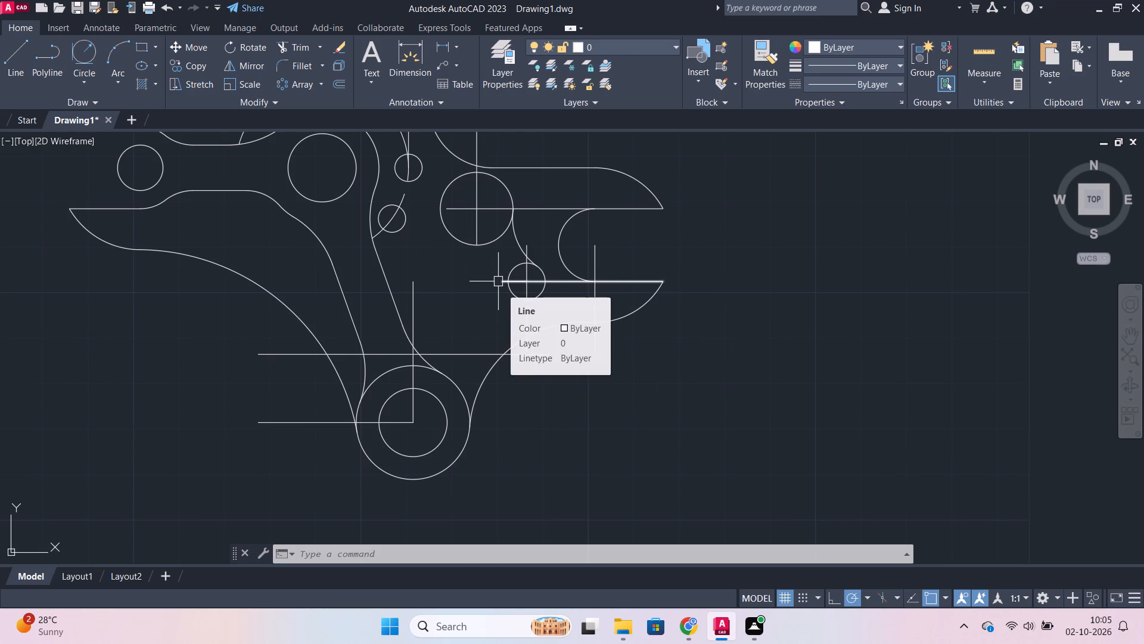
middle_drag(782, 251, 788, 258)
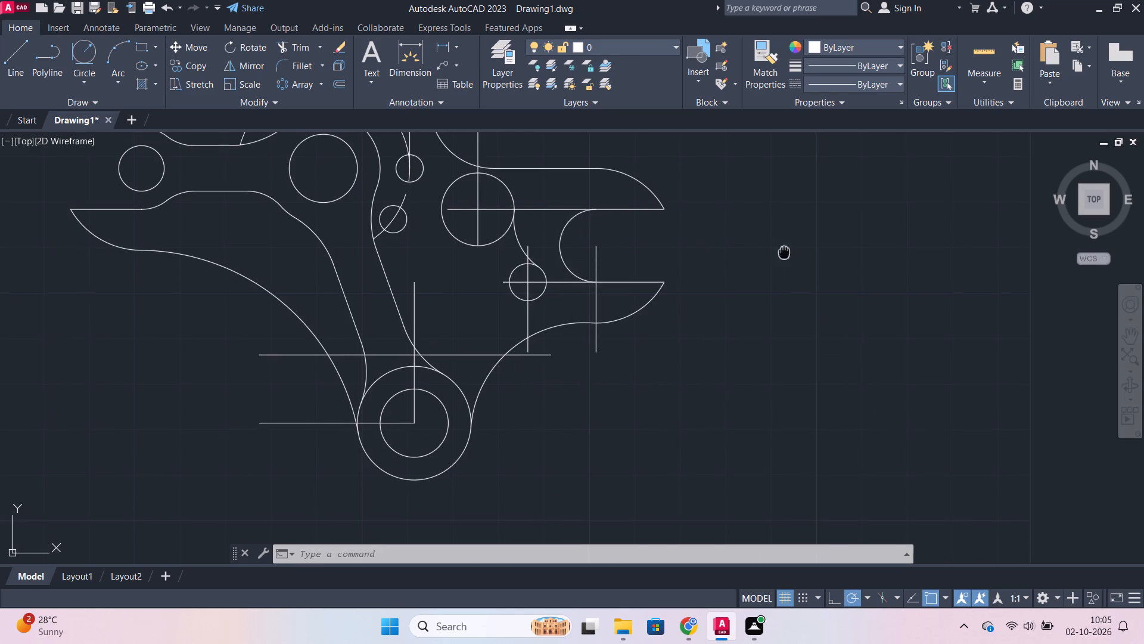
middle_drag(788, 258, 788, 296)
click(90, 59)
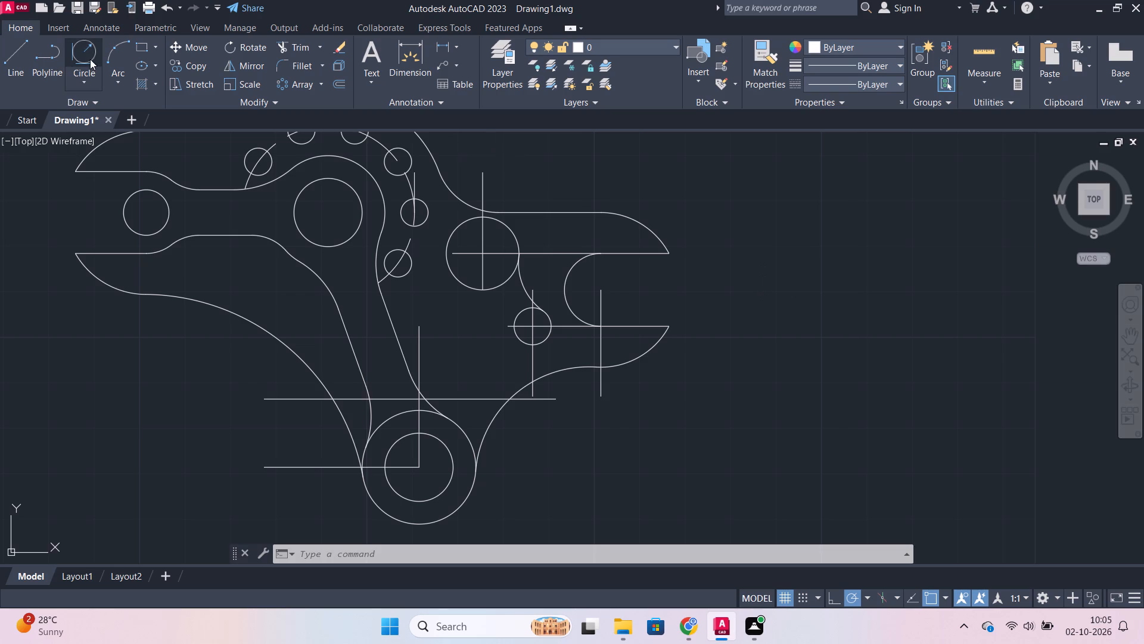
click(444, 254)
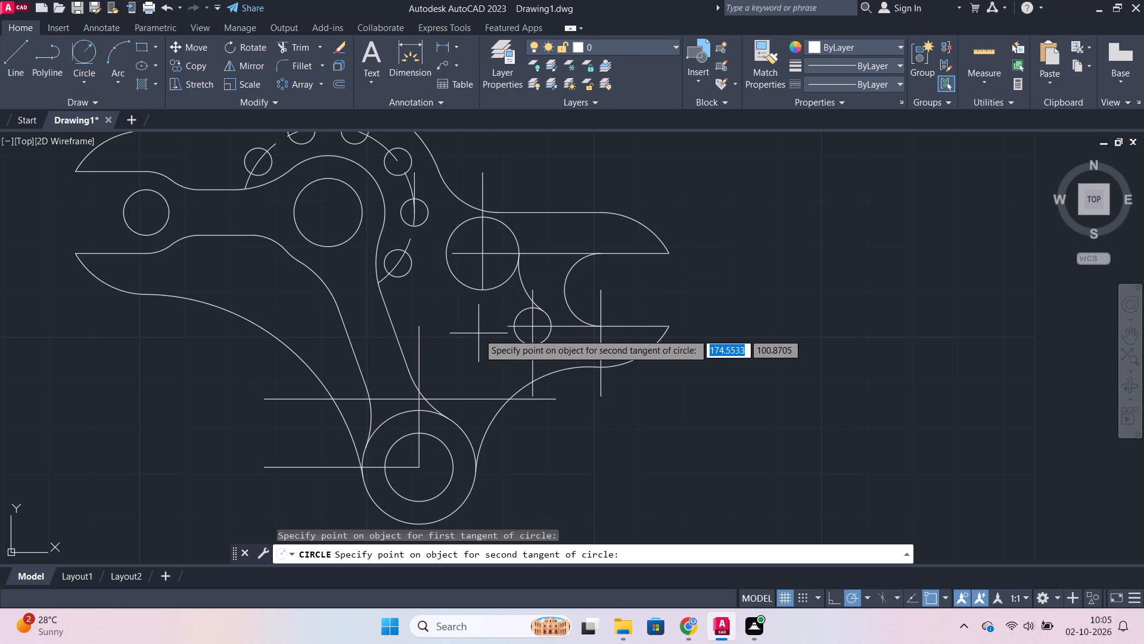
click(516, 338)
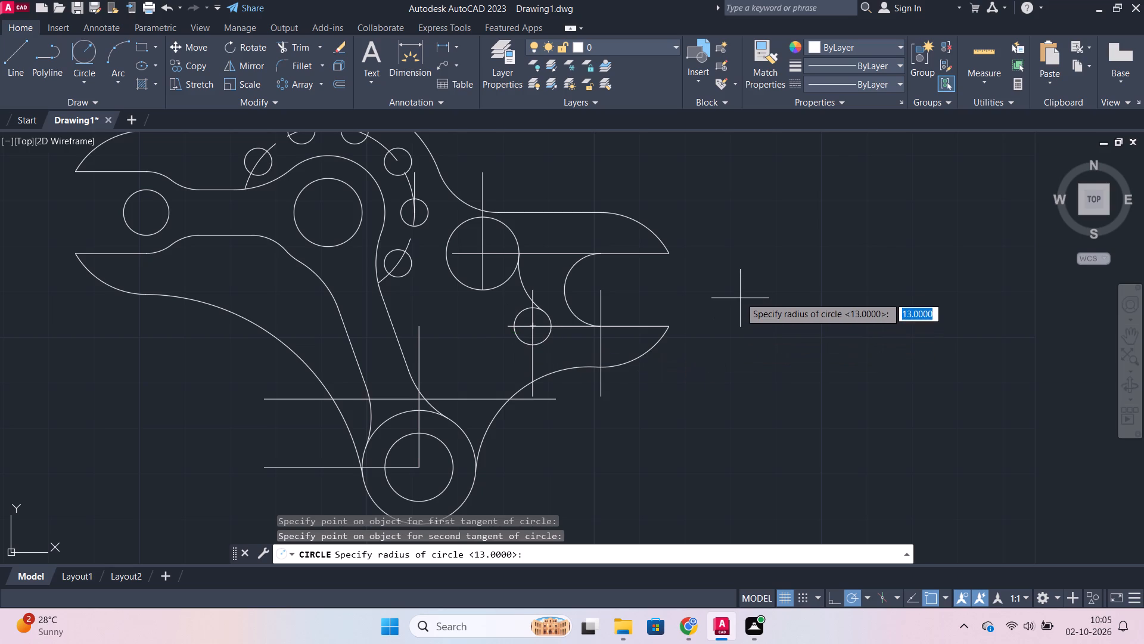
text(20)
key(Return)
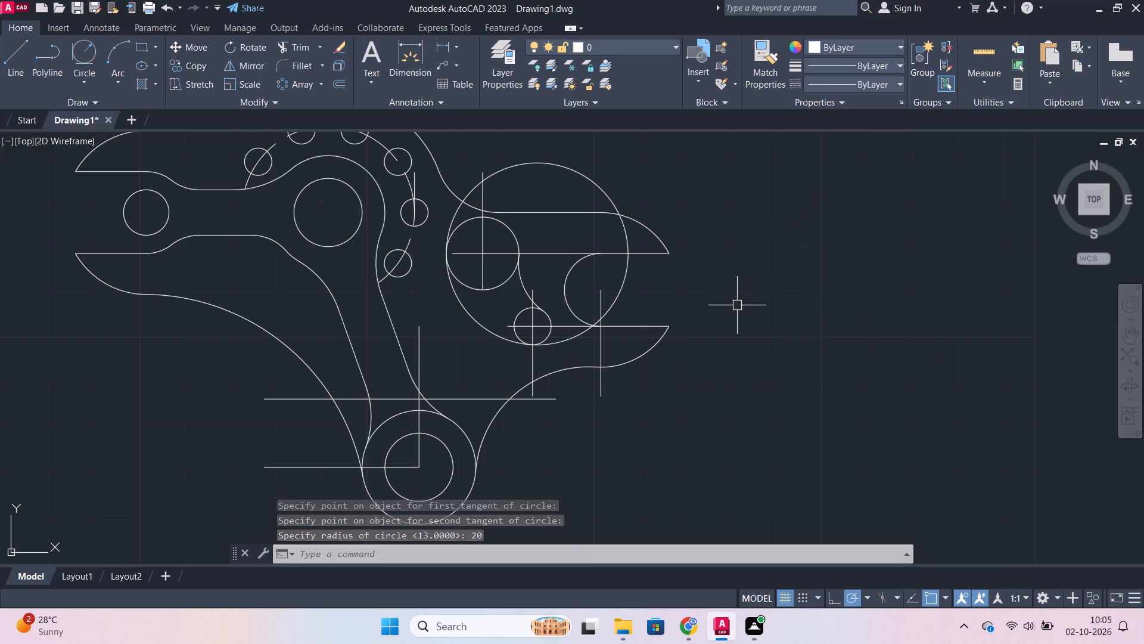
Trim the radius 20 circle to the arc joining the web's larger and small circles, erasing the leftover outer arc.
text(tr)
key(Return)
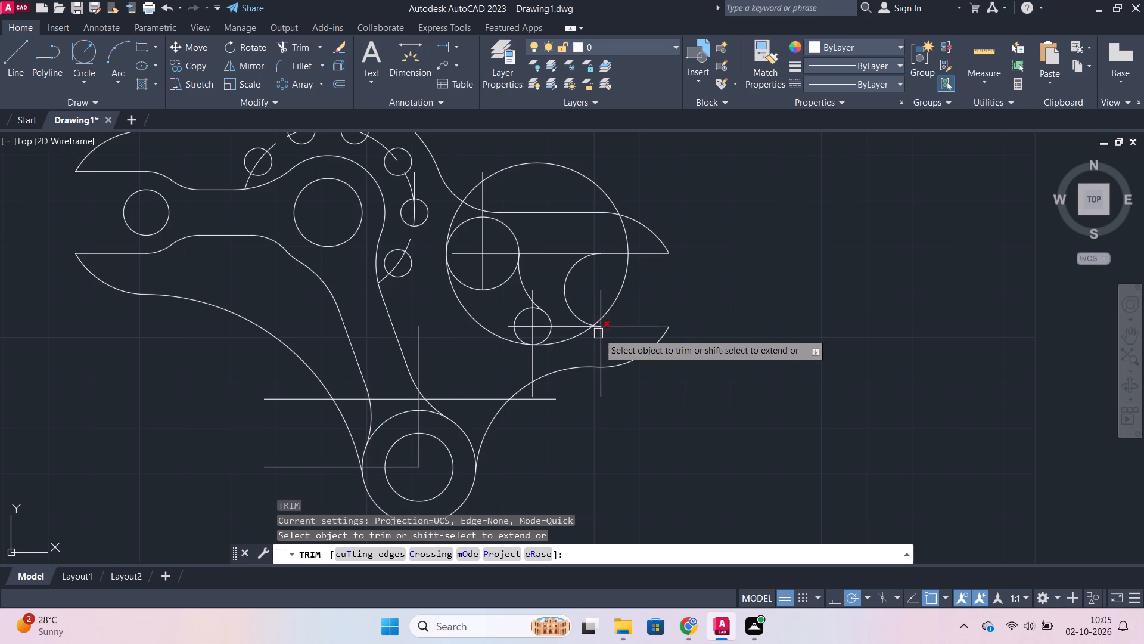
click(571, 336)
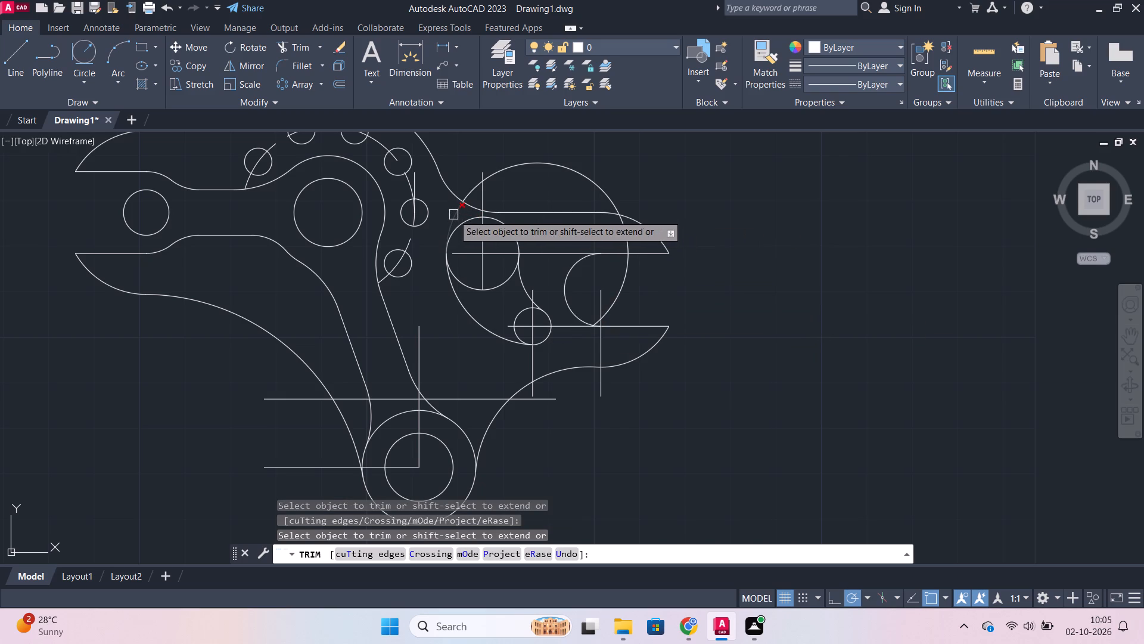
click(453, 215)
key(Escape)
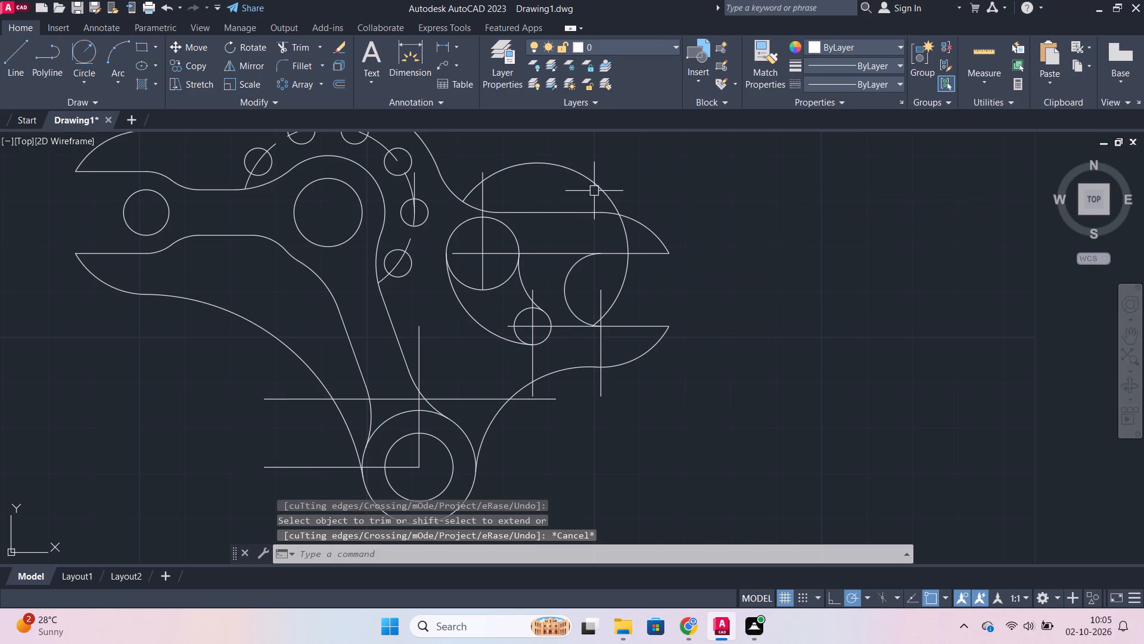
click(594, 191)
key(e)
key(Return)
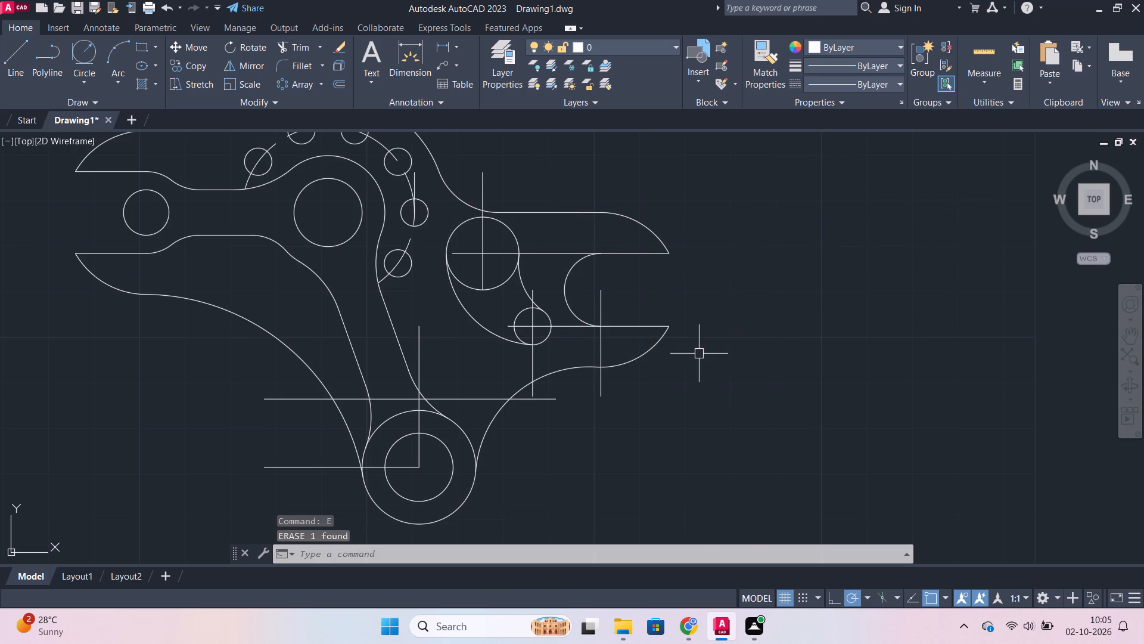
Offset the web's small circle's vertical centreline by 15 towards the lower boss.
scroll(699, 354, up, 1)
middle_drag(727, 374, 778, 351)
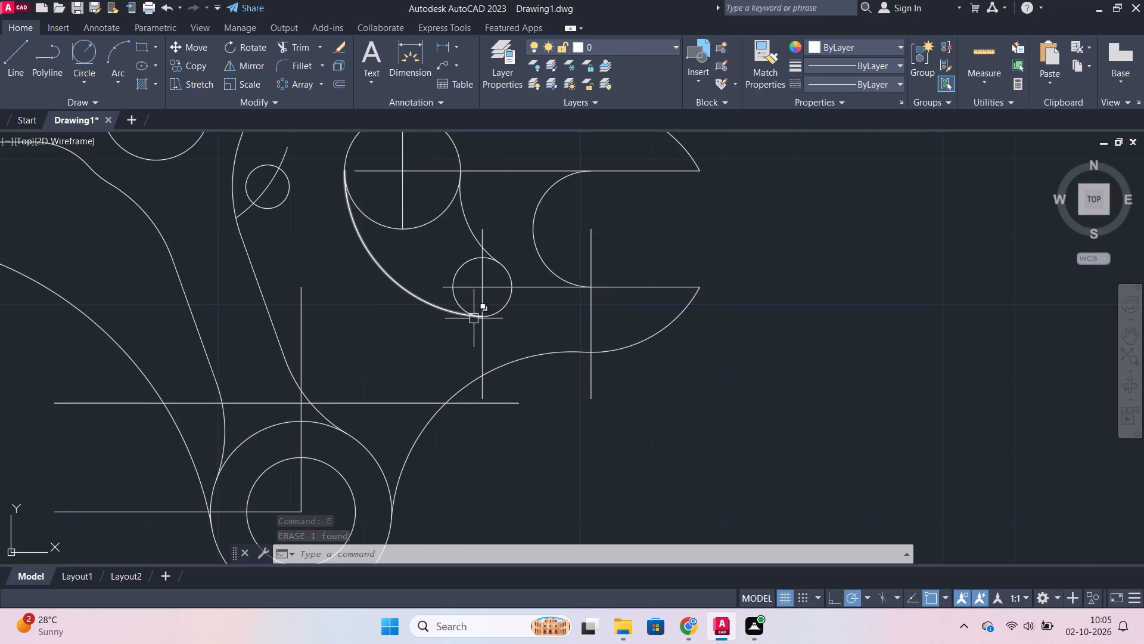
click(480, 365)
key(o)
key(Return)
key(Return)
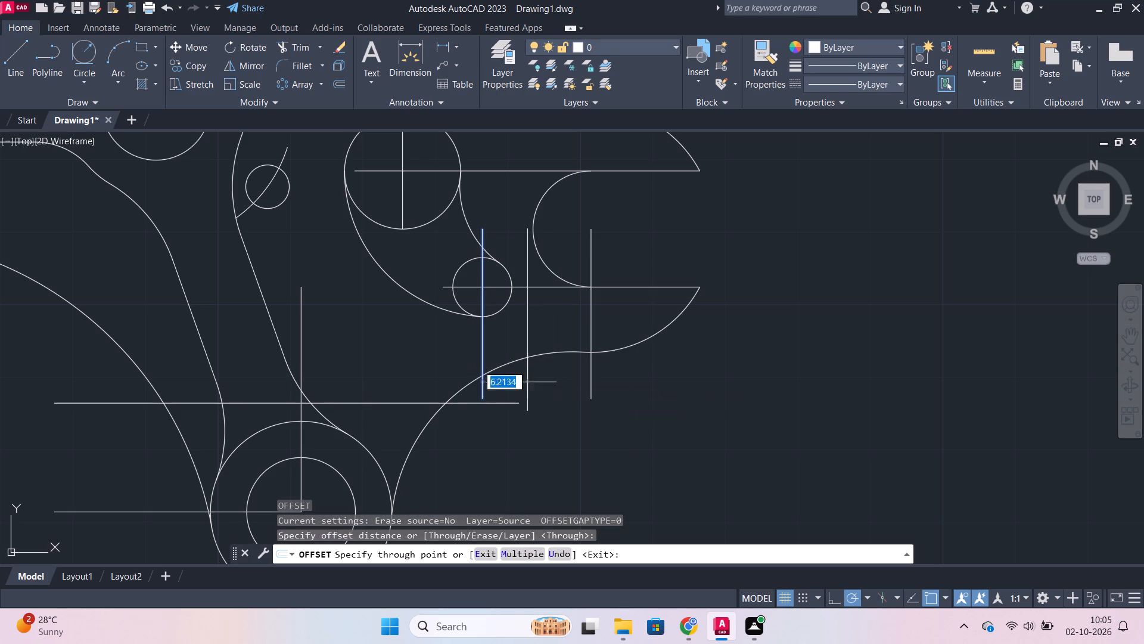
text(15)
key(Return)
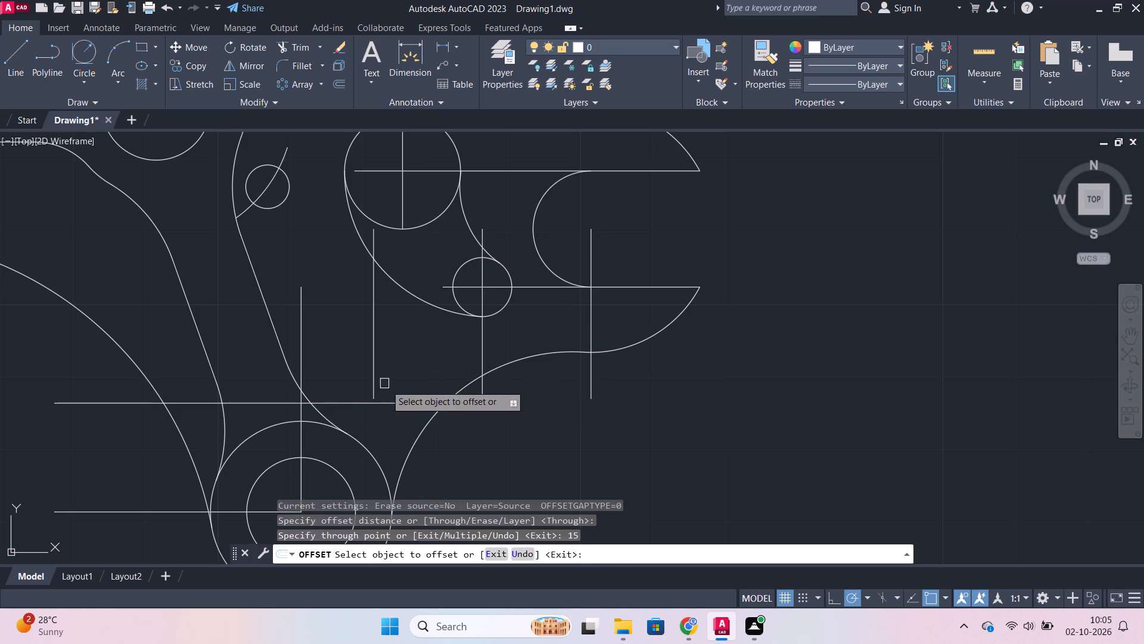
key(Escape)
Lengthen the lower end of the offset vertical line slightly past the upper horizontal construction line above the lower boss.
click(375, 343)
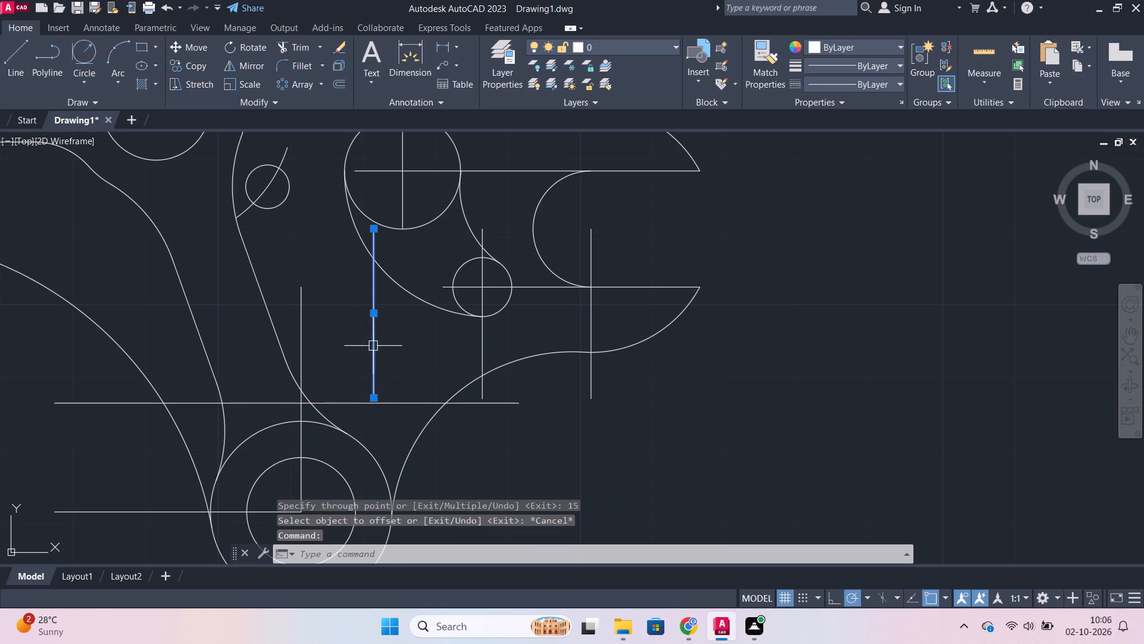
click(374, 397)
click(374, 414)
key(Escape)
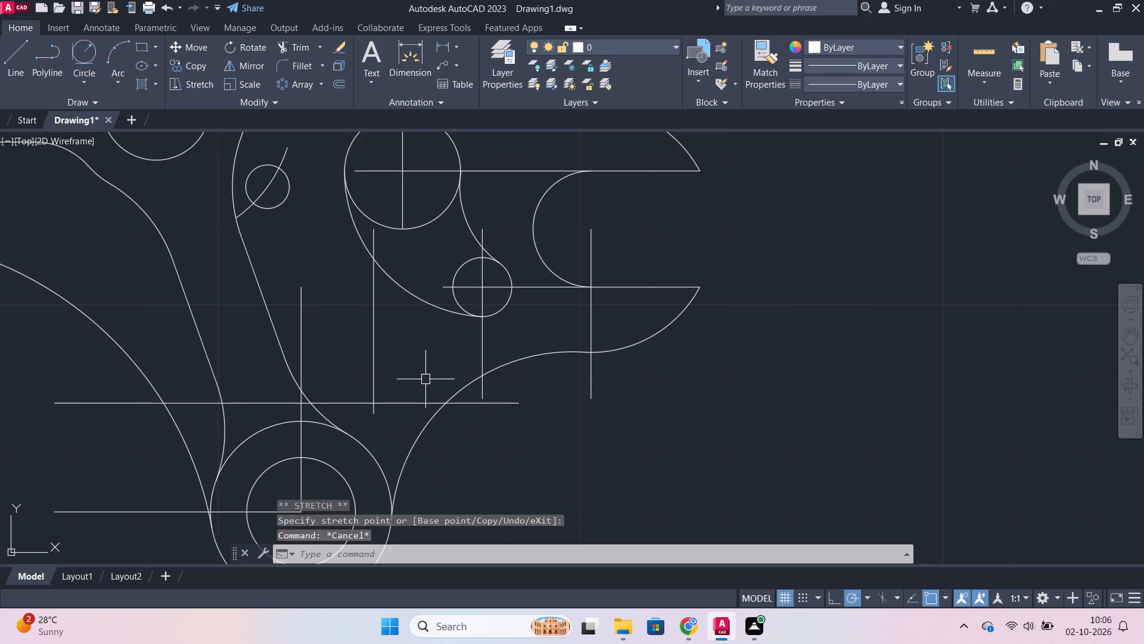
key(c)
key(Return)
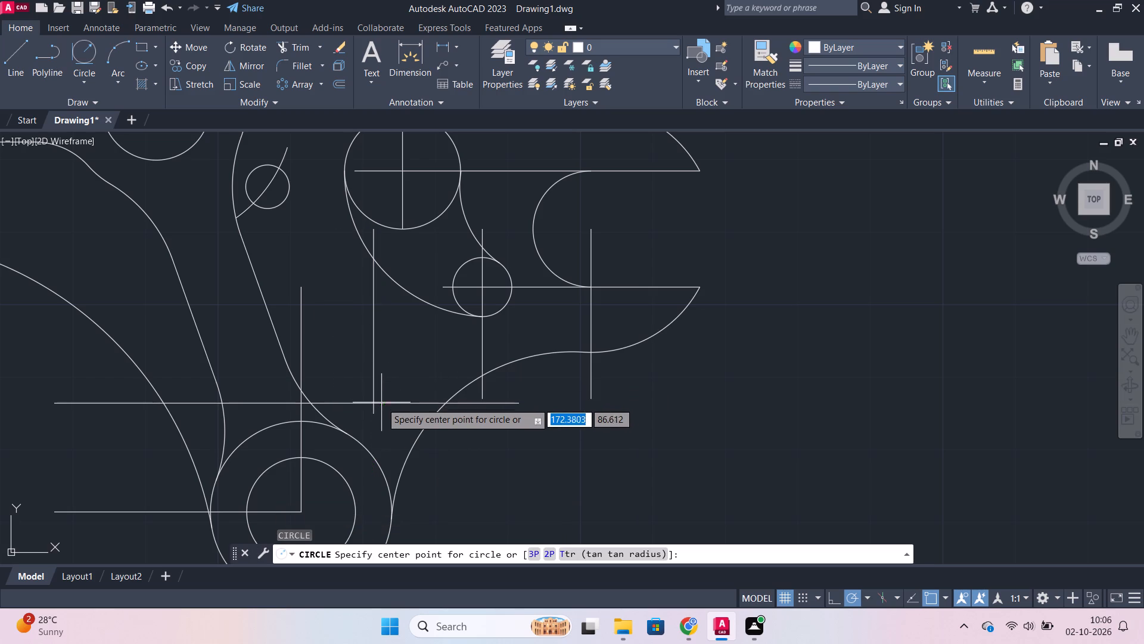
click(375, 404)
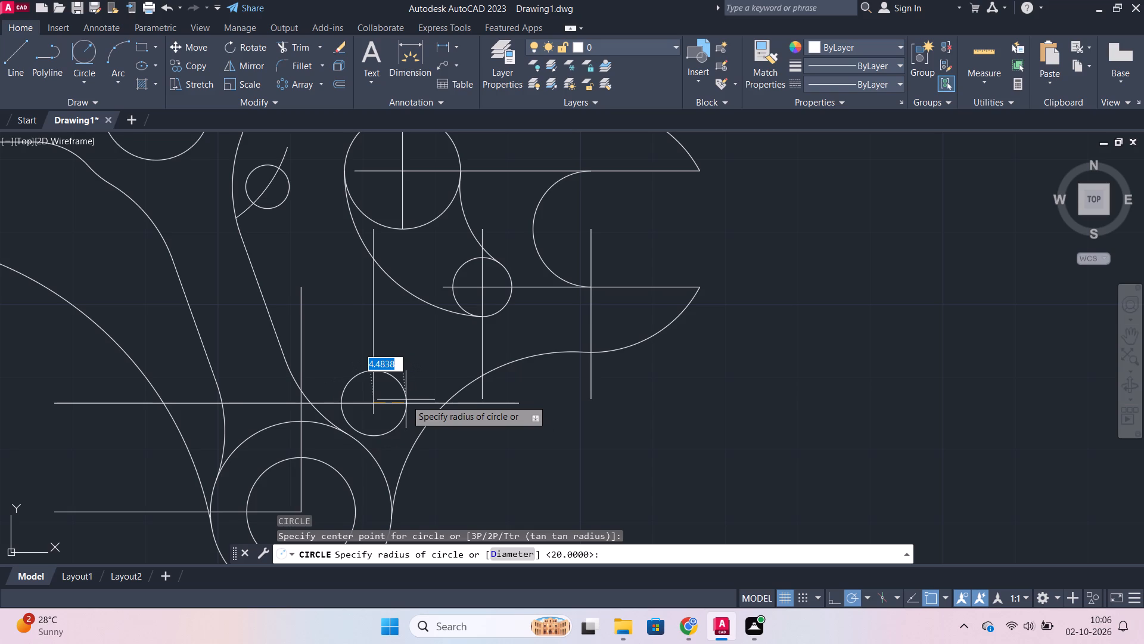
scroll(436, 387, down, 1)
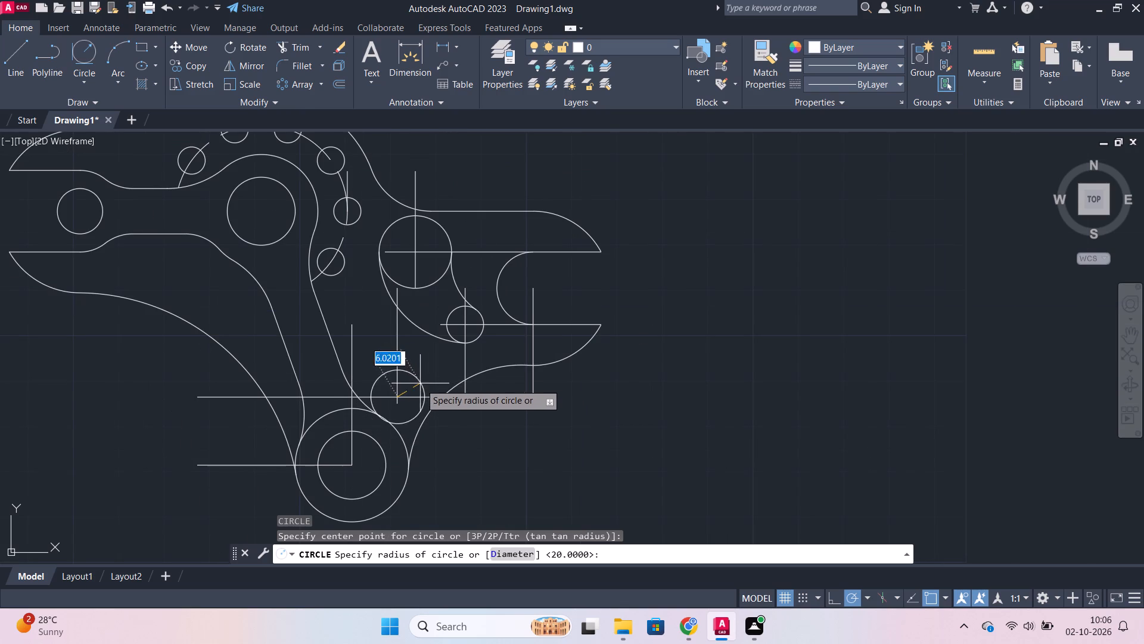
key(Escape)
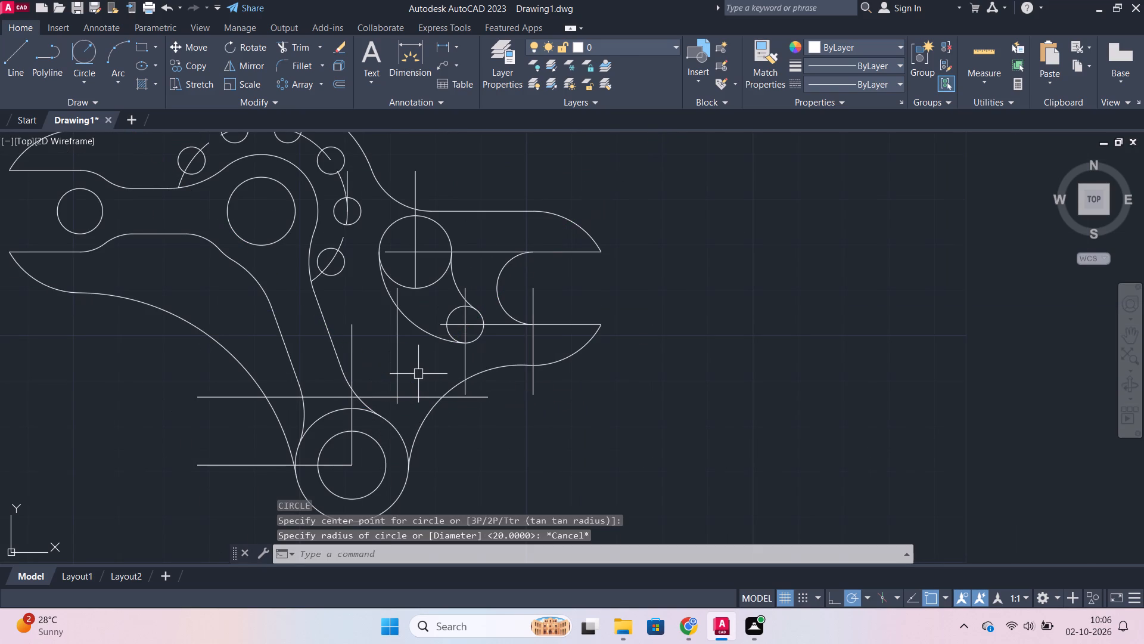
Measure the vertical spacing between the two horizontal construction lines at the lower boss.
scroll(427, 381, up, 1)
scroll(431, 413, down, 1)
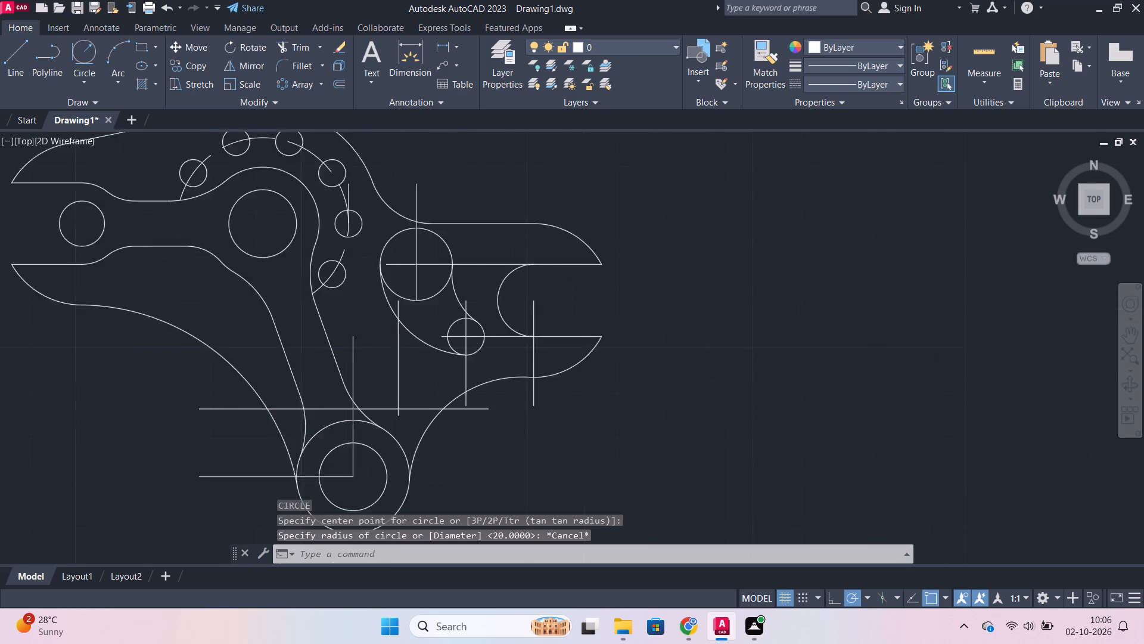
scroll(431, 413, down, 1)
click(439, 49)
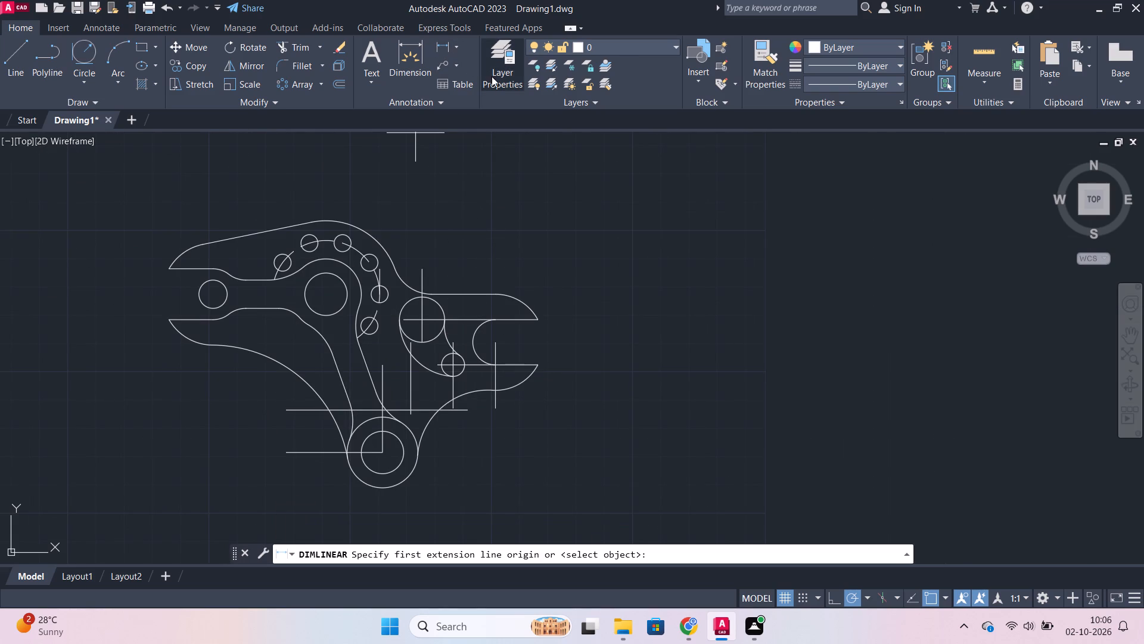
click(453, 44)
click(463, 66)
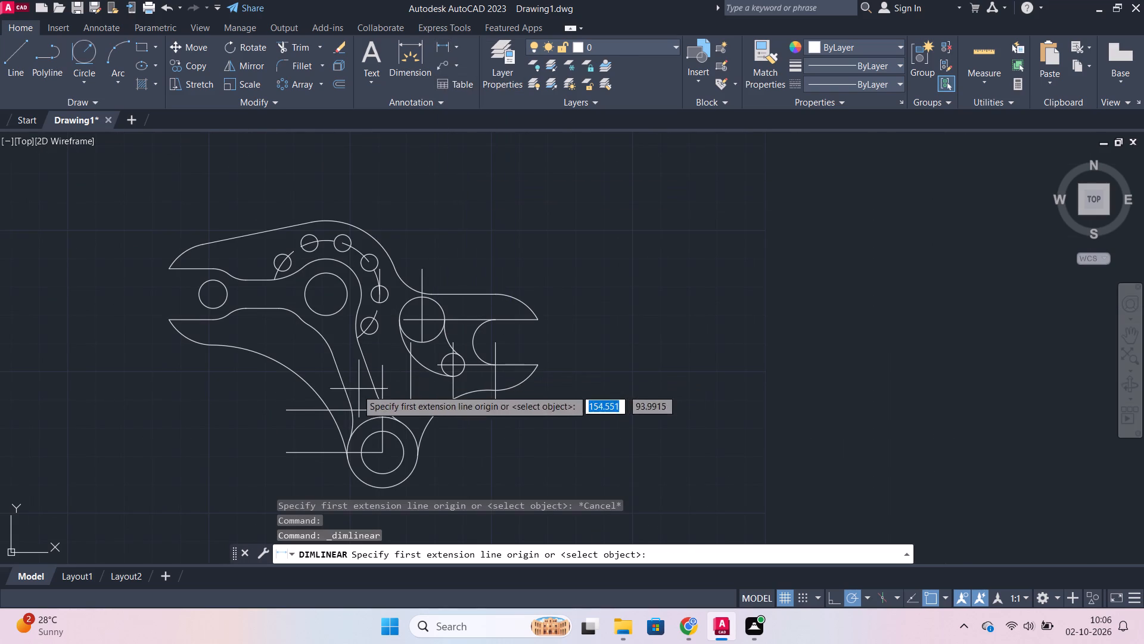
click(313, 408)
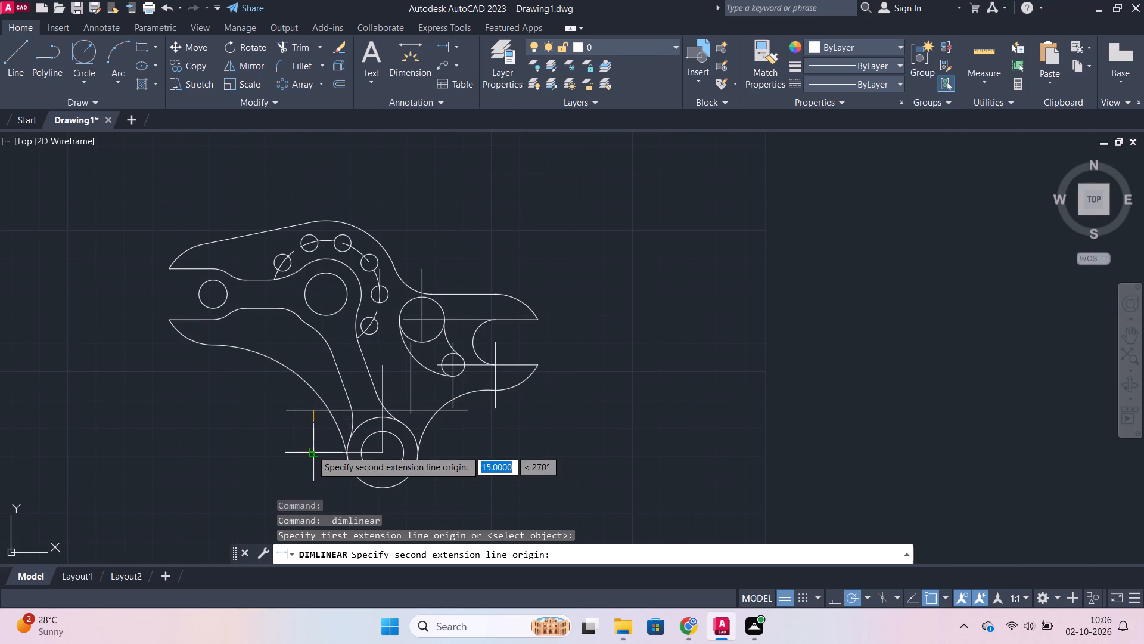
key(Escape)
Draw a radius 6 circle centred where the offset vertical line crosses the upper horizontal construction line.
scroll(335, 400, up, 2)
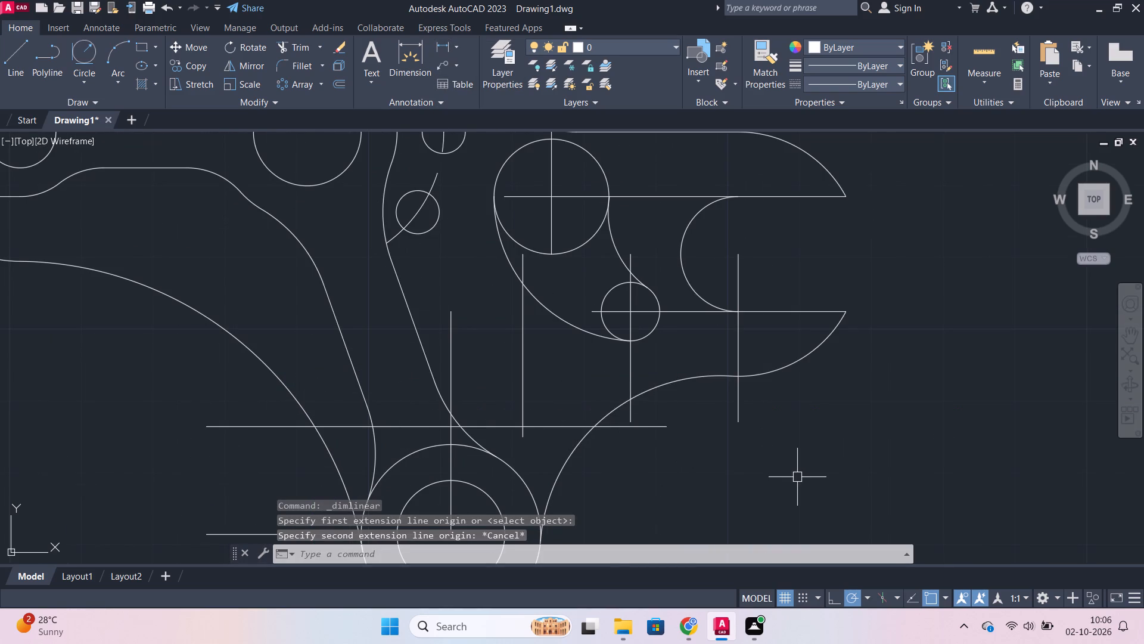
key(c)
key(Return)
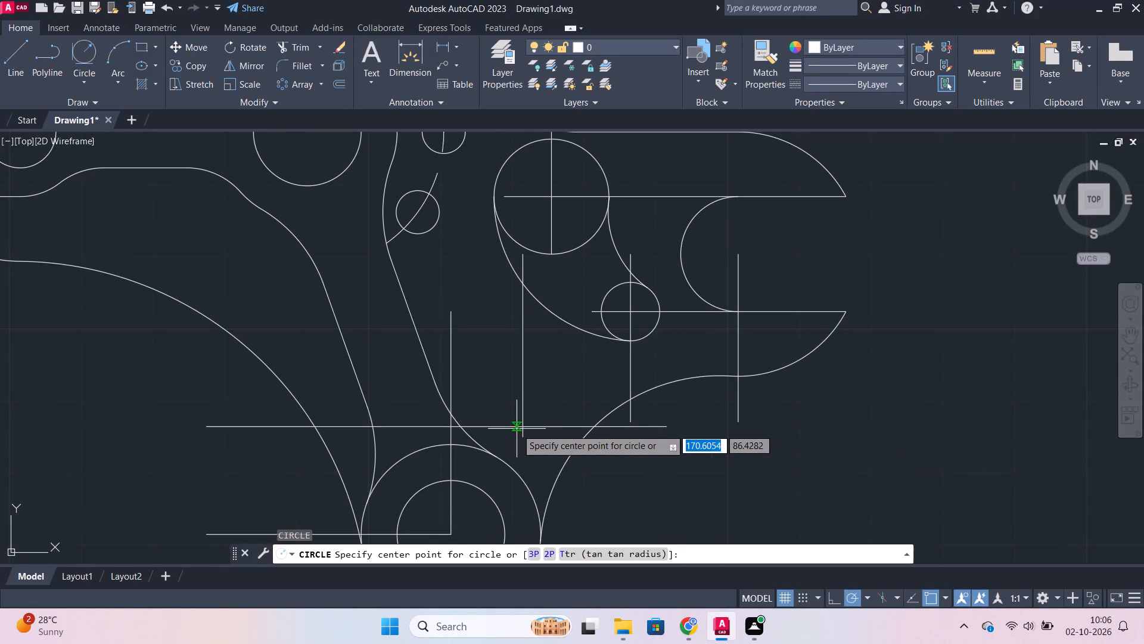
click(525, 425)
key(6)
key(Return)
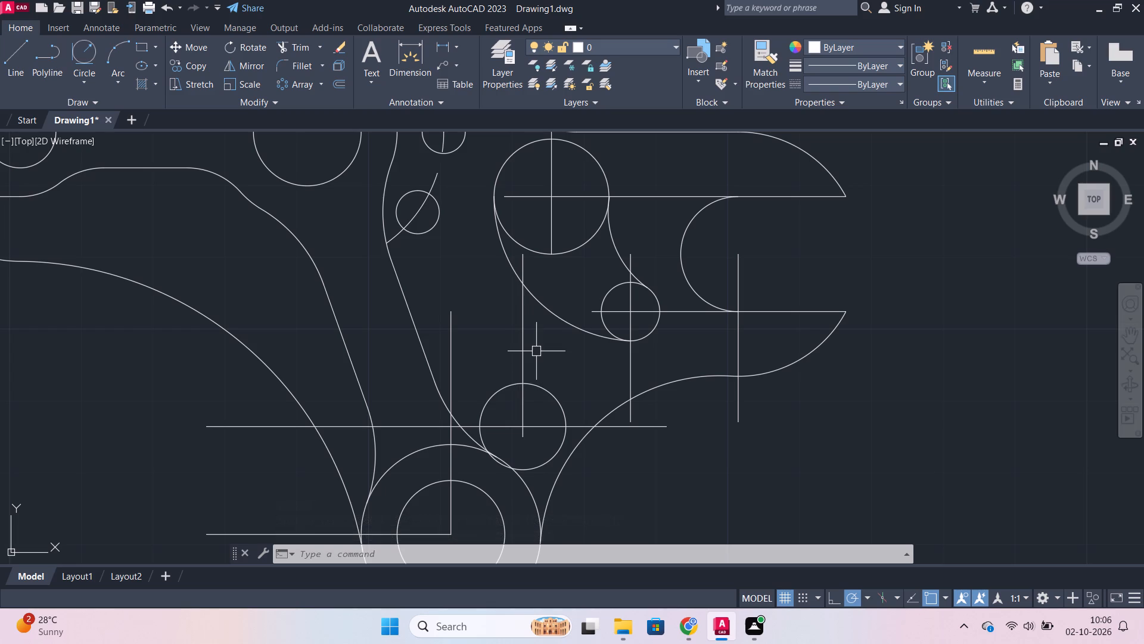
Check the radius of the outer arc joining the lower boss to the right-hand jaw.
scroll(536, 351, down, 1)
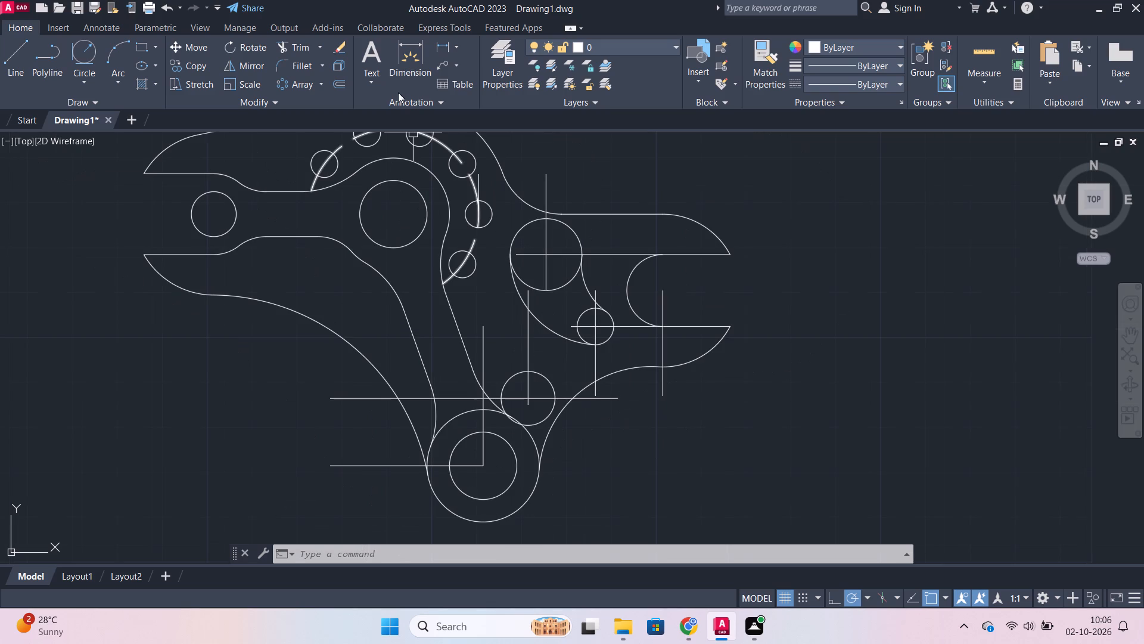
click(457, 39)
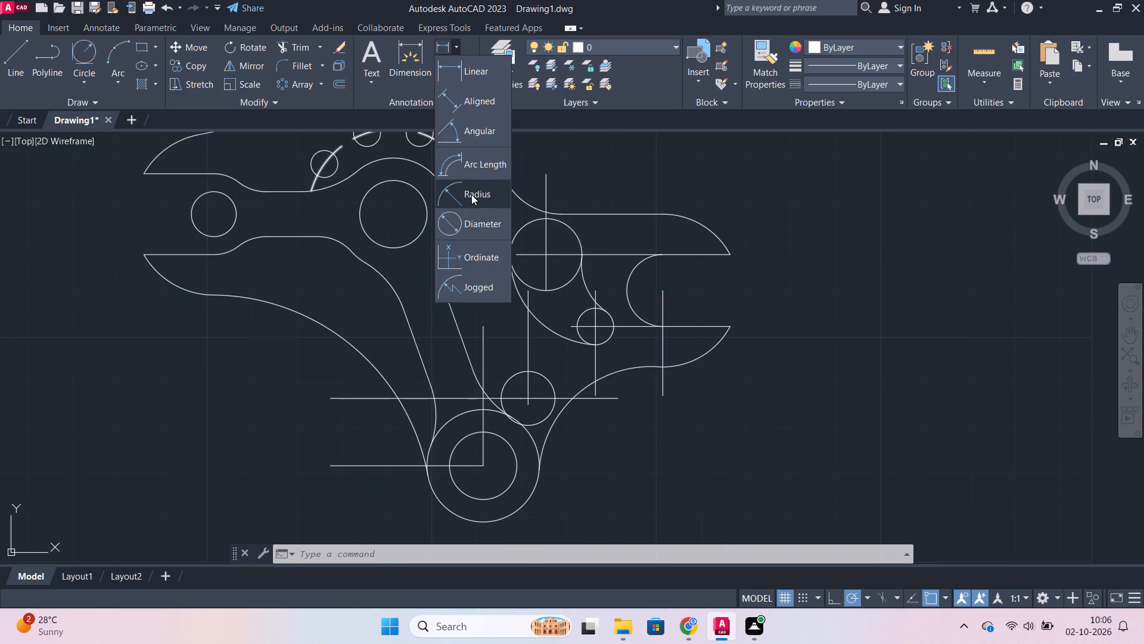
click(471, 194)
click(589, 390)
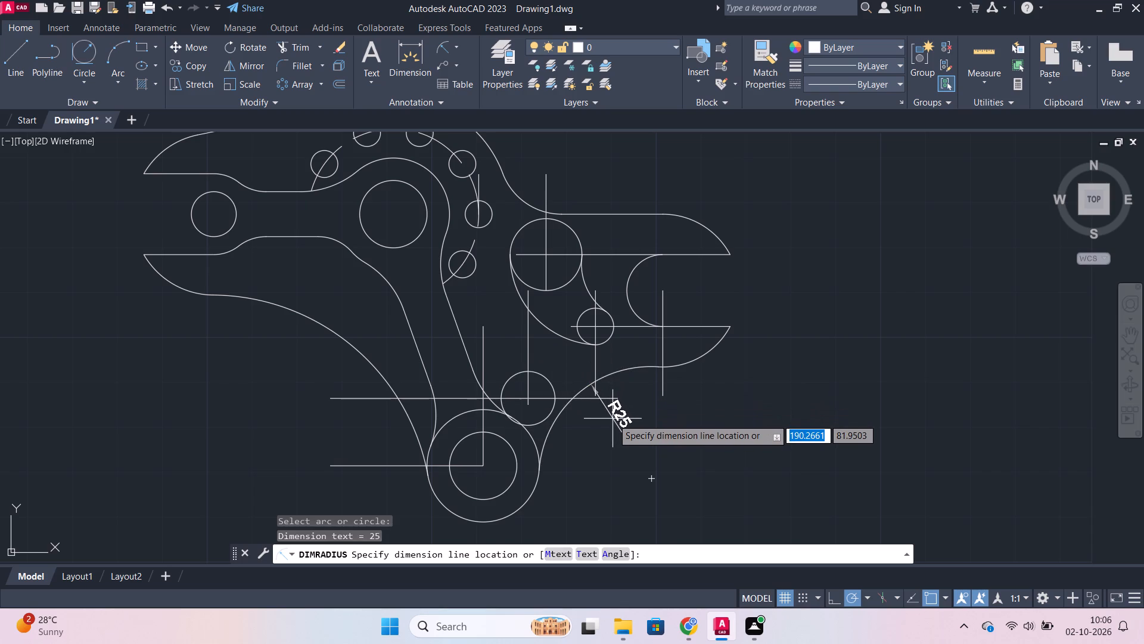
key(Escape)
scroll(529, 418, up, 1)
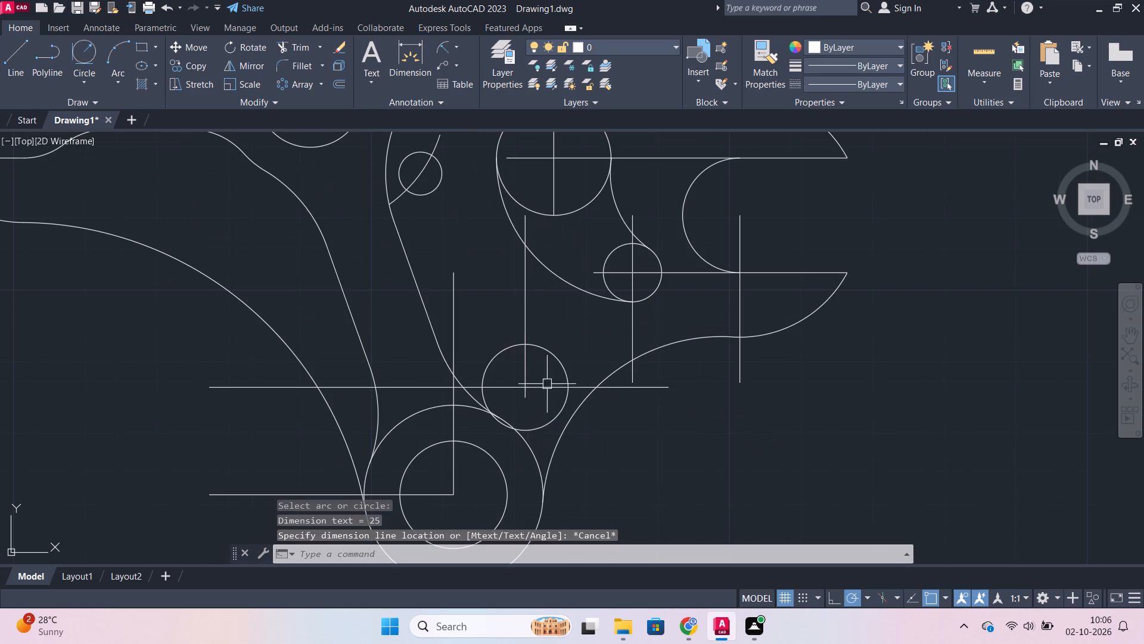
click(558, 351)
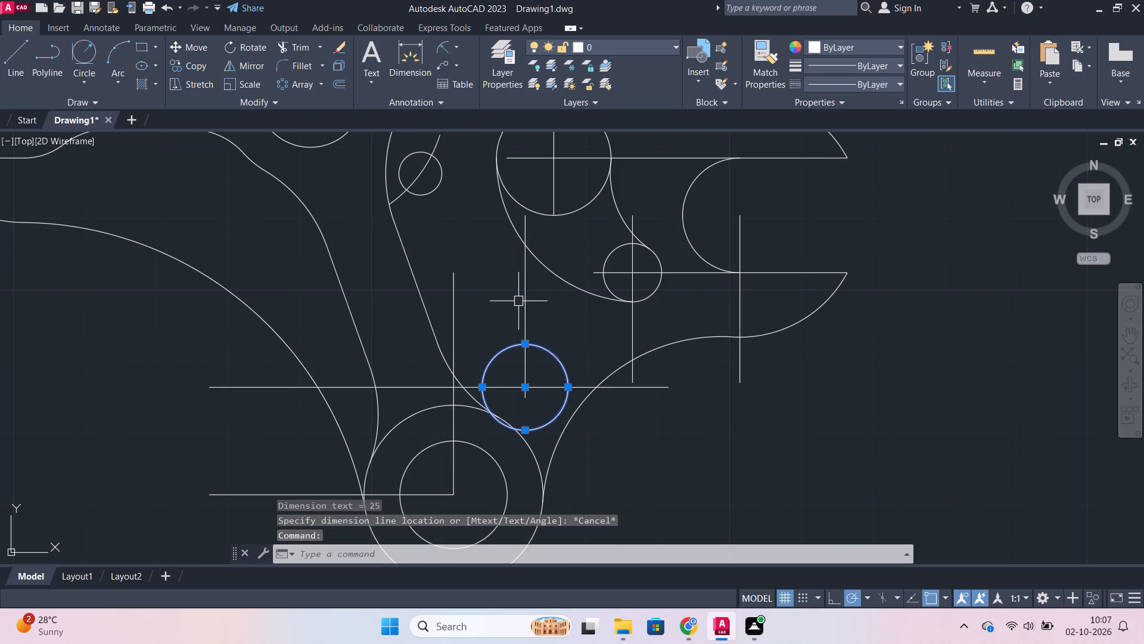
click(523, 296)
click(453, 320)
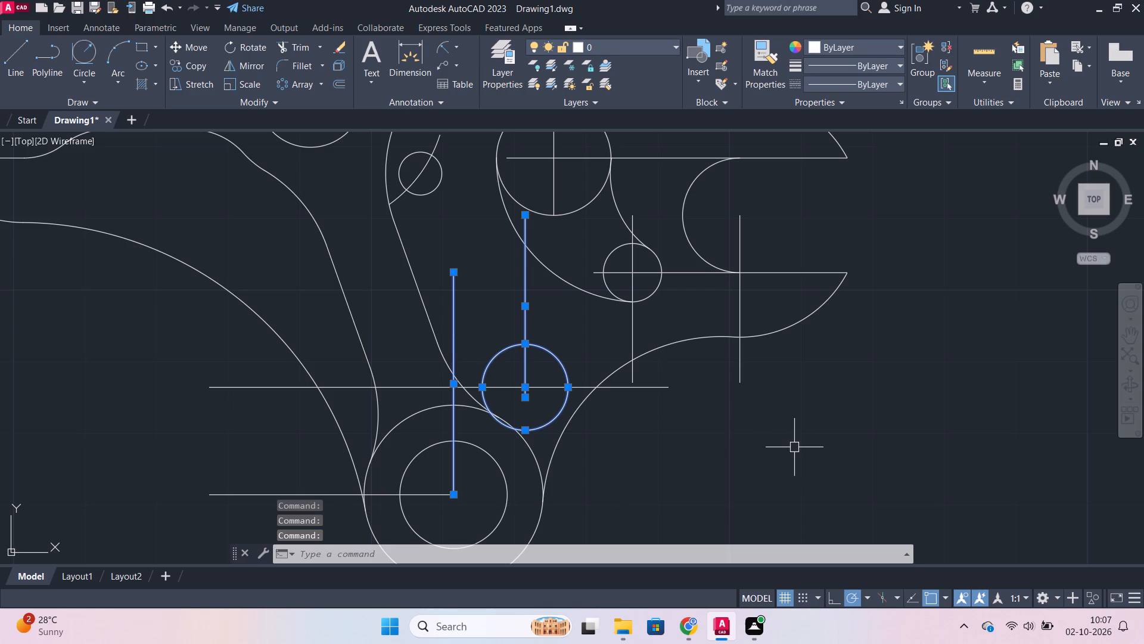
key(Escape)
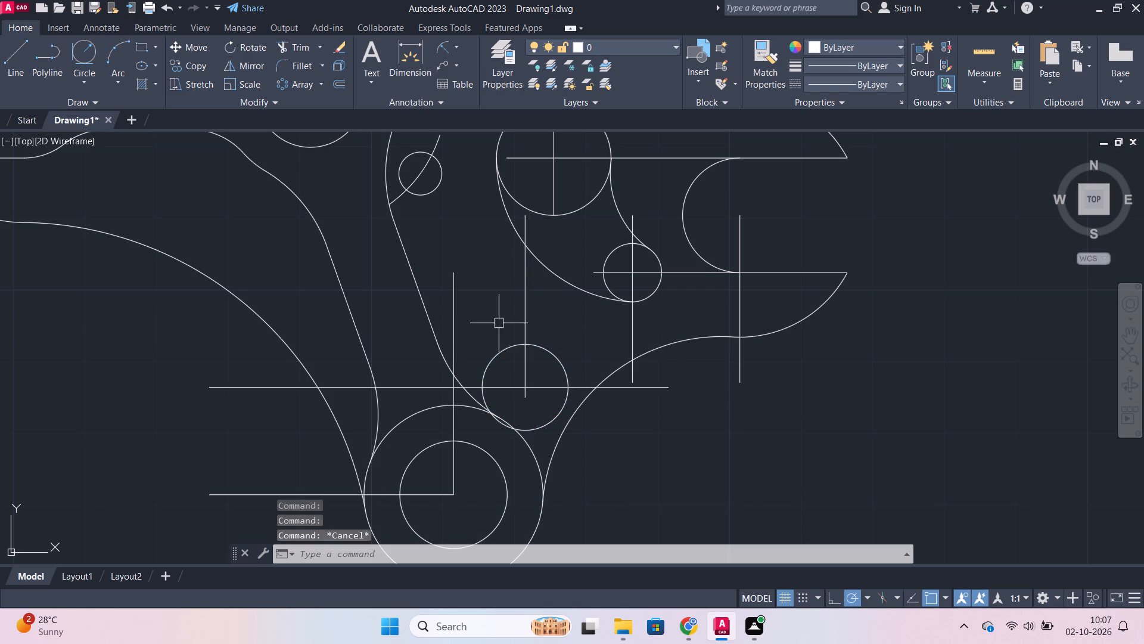
Offset the lower boss's vertical centreline by 15 towards the right-hand jaw.
click(448, 315)
click(448, 314)
click(447, 295)
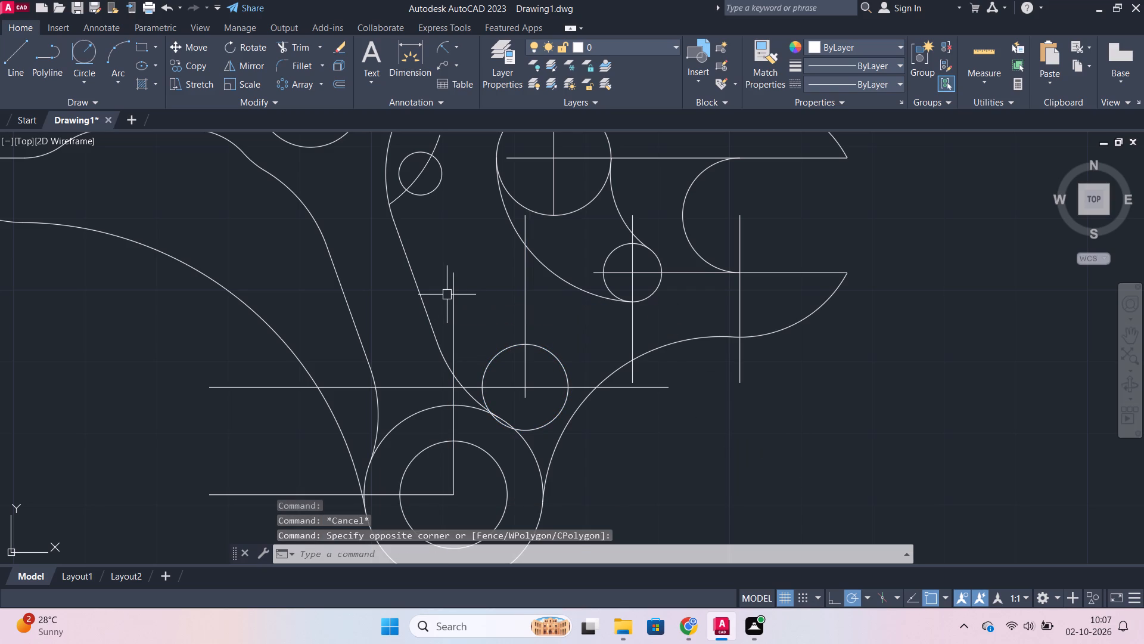
click(453, 299)
key(o)
key(Return)
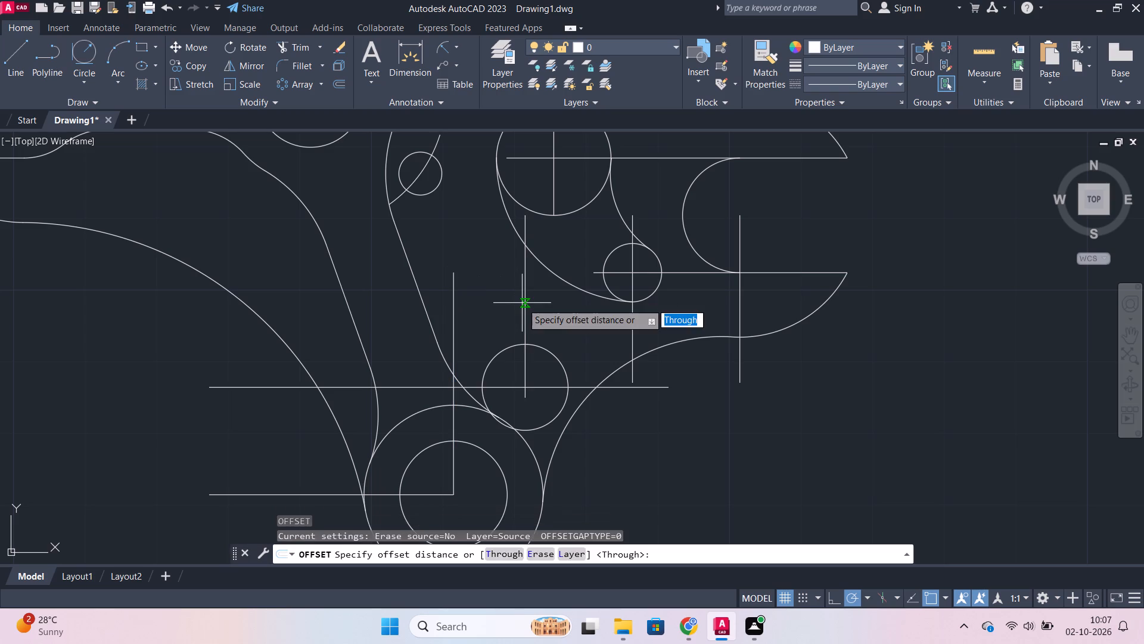
key(Return)
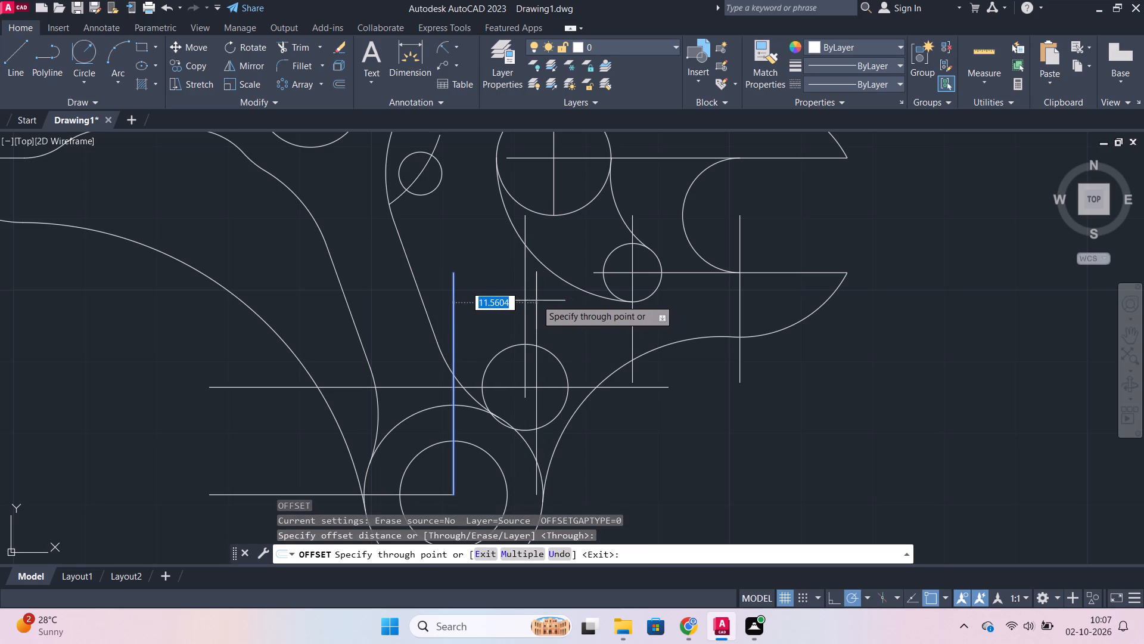
text(15)
key(Return)
key(Escape)
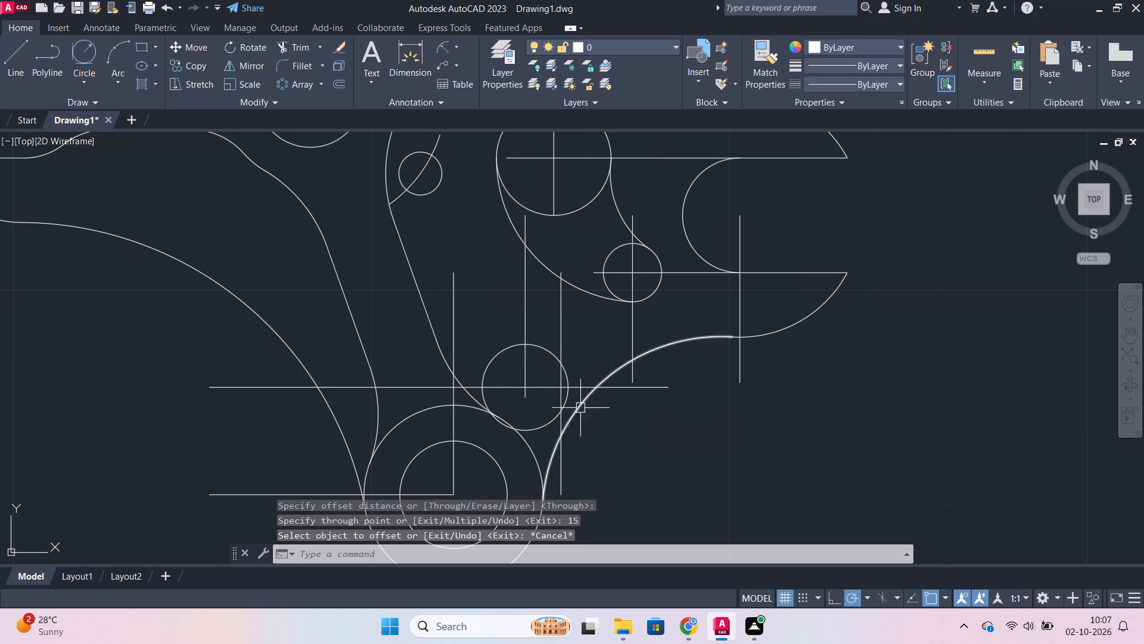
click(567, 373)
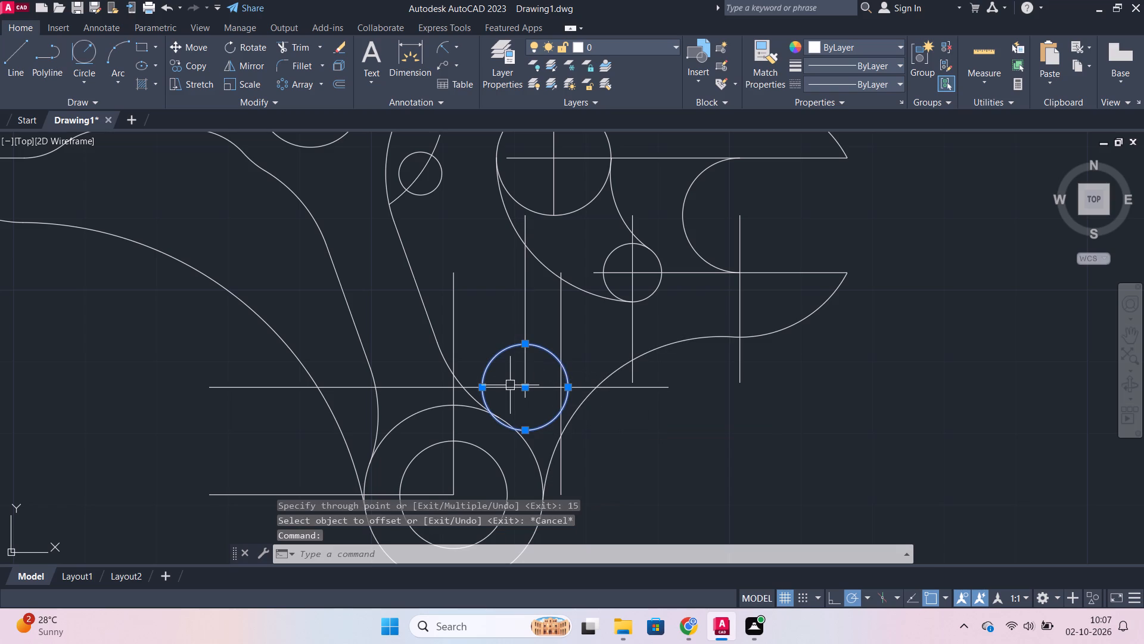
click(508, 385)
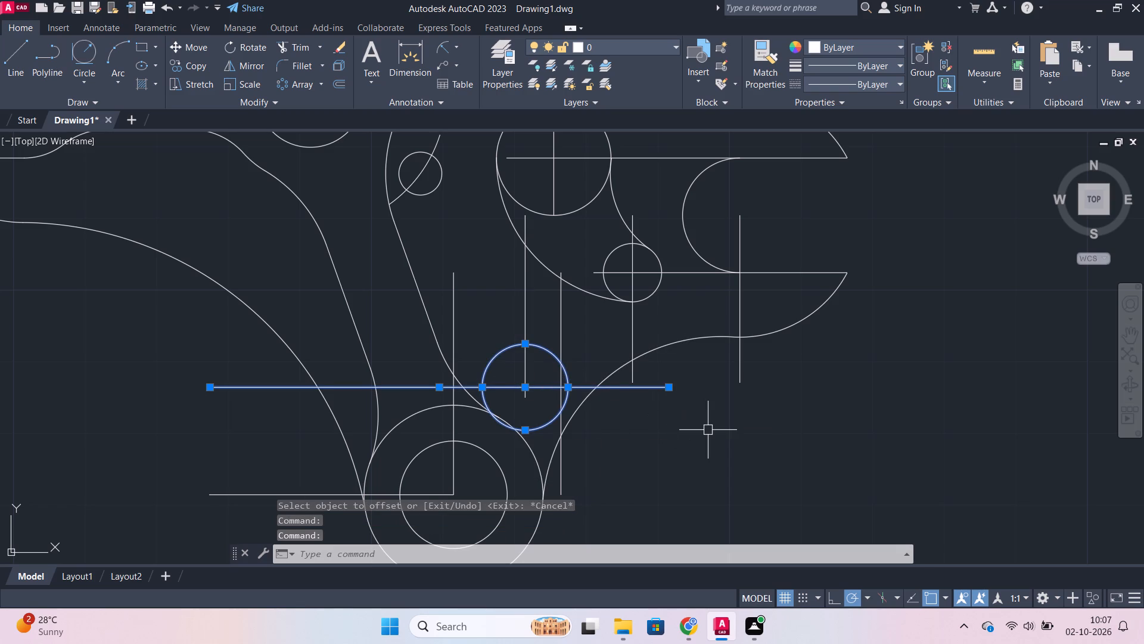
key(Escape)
Erase the vertical construction line running through the centre of the radius 6 circle.
click(524, 323)
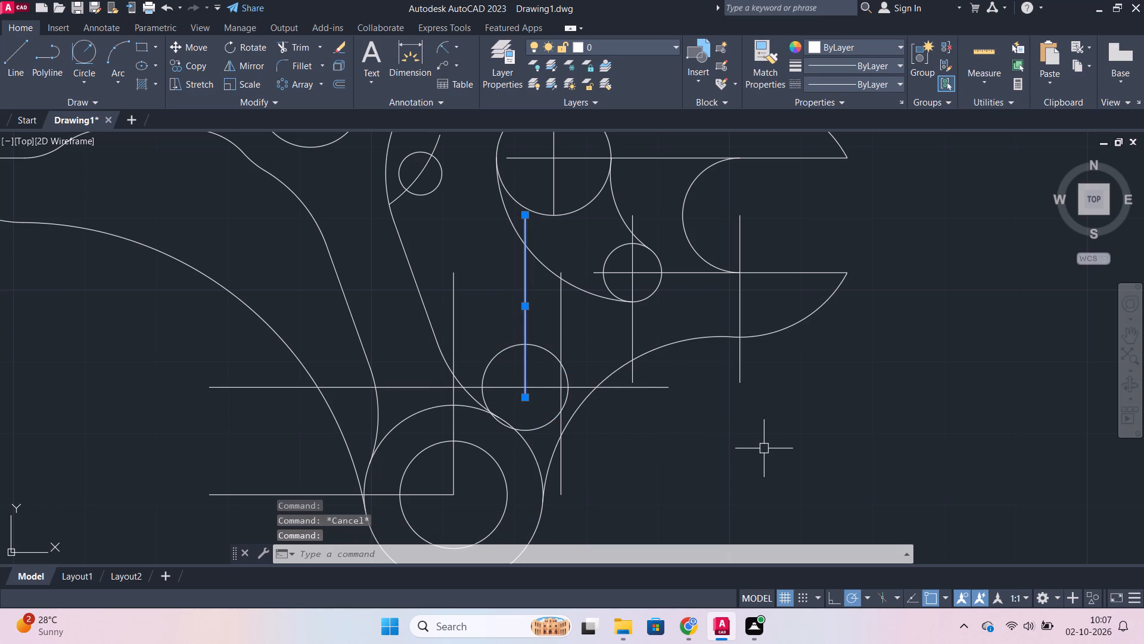
key(e)
key(Return)
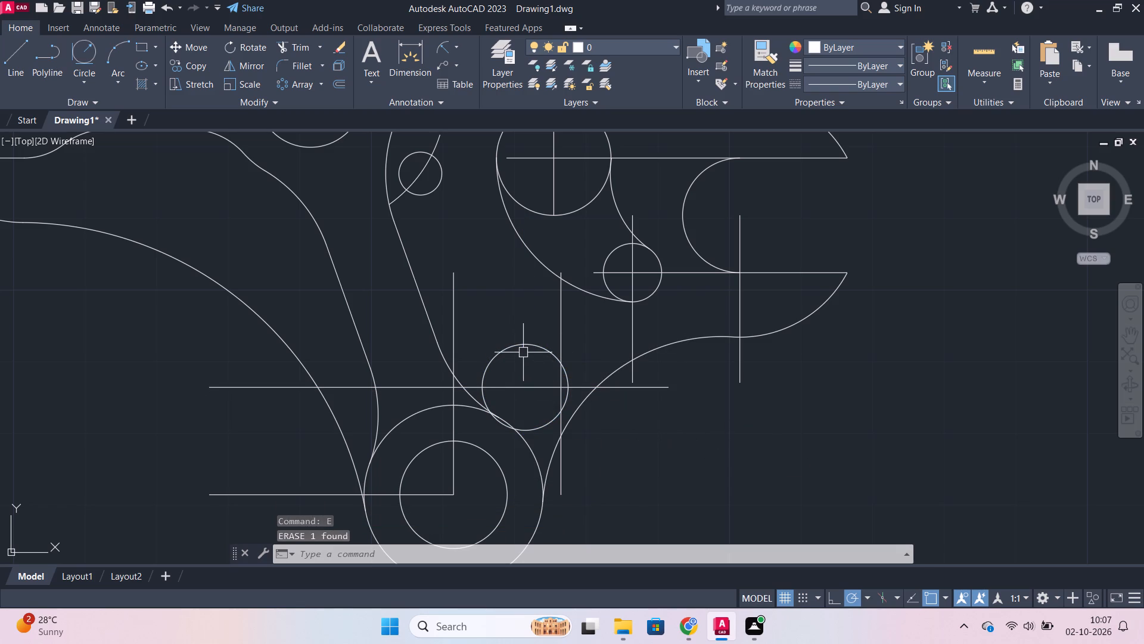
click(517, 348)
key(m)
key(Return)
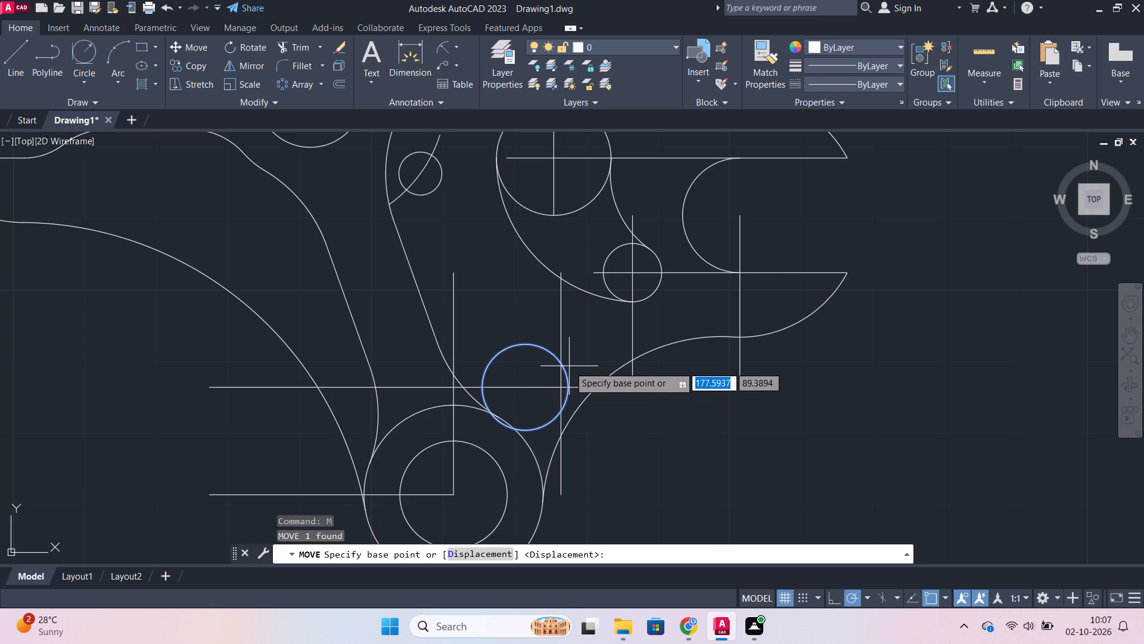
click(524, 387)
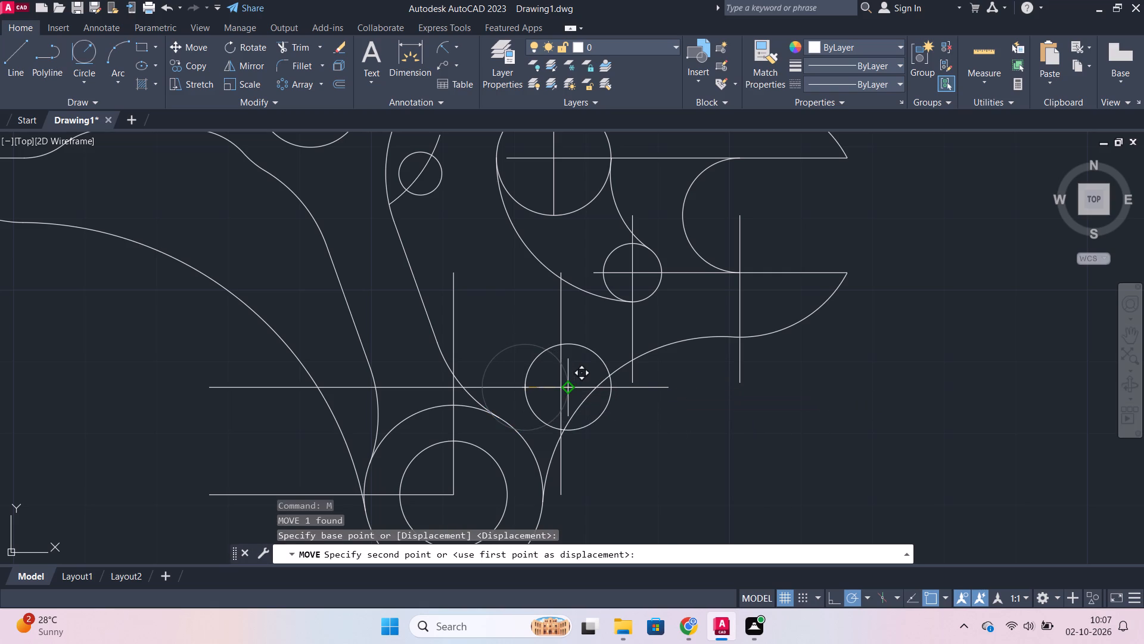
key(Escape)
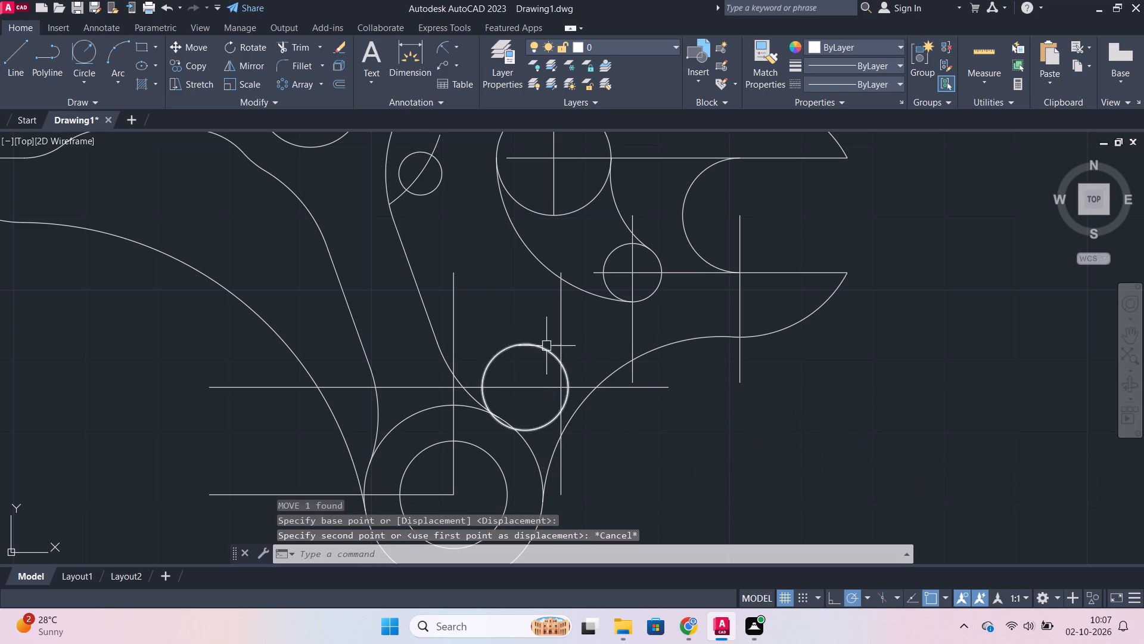
Erase the radius 6 circle, the offset vertical line crossing it, and the lower boss's vertical centreline.
click(554, 358)
click(564, 343)
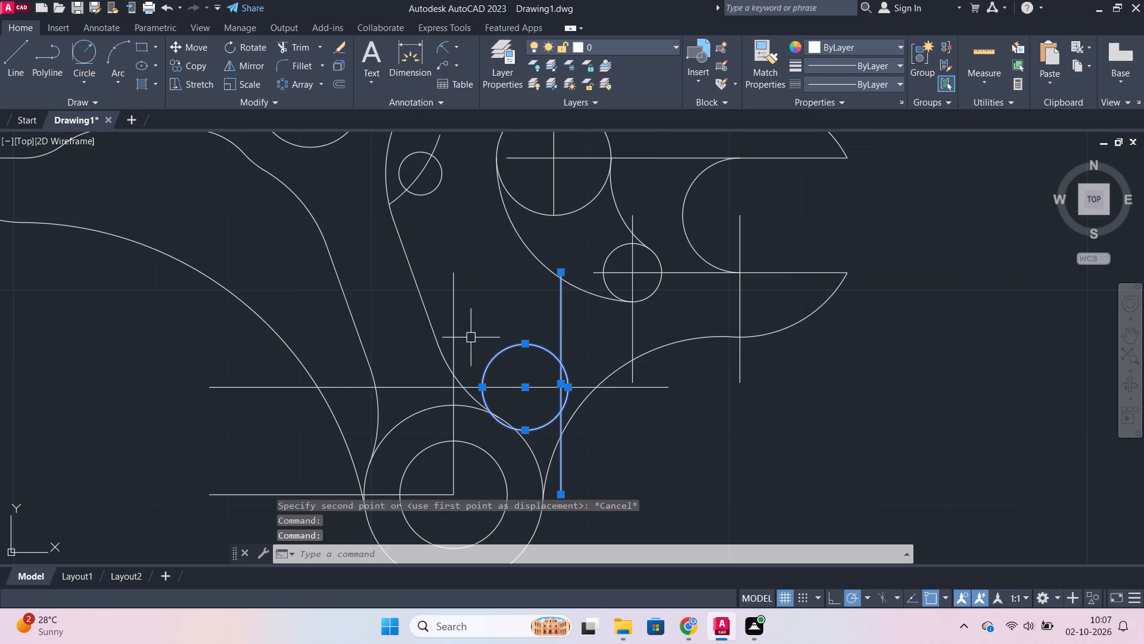
click(453, 318)
key(e)
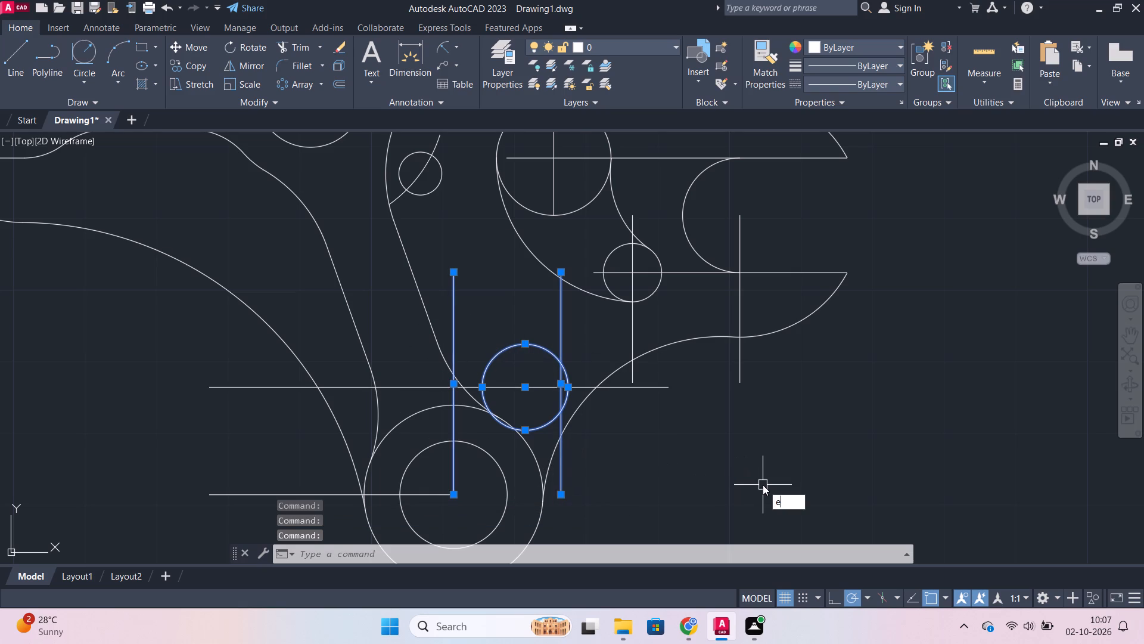
key(Return)
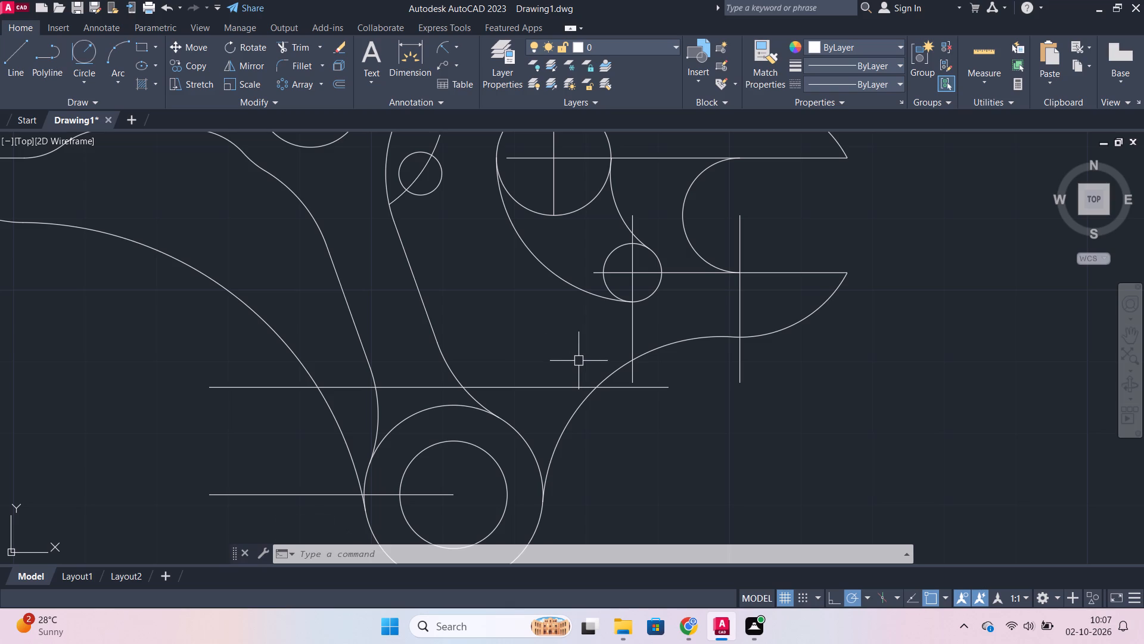
Stretch the vertical centreline of the boss beside the right-hand jaw 24 downward to the upper horizontal construction line.
click(554, 182)
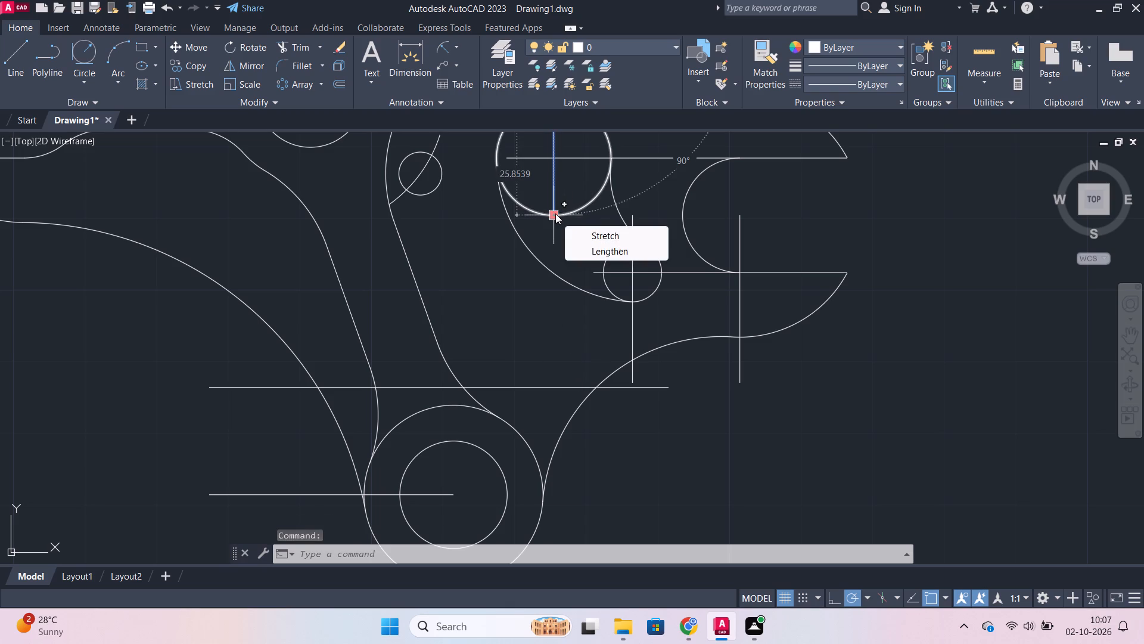
click(552, 218)
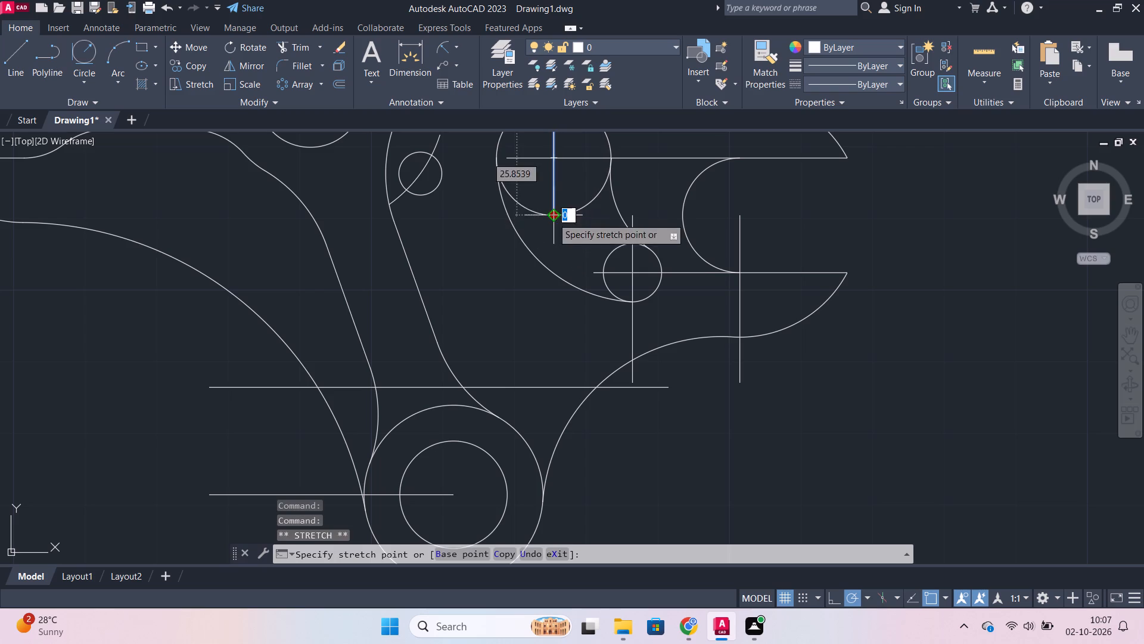
click(555, 384)
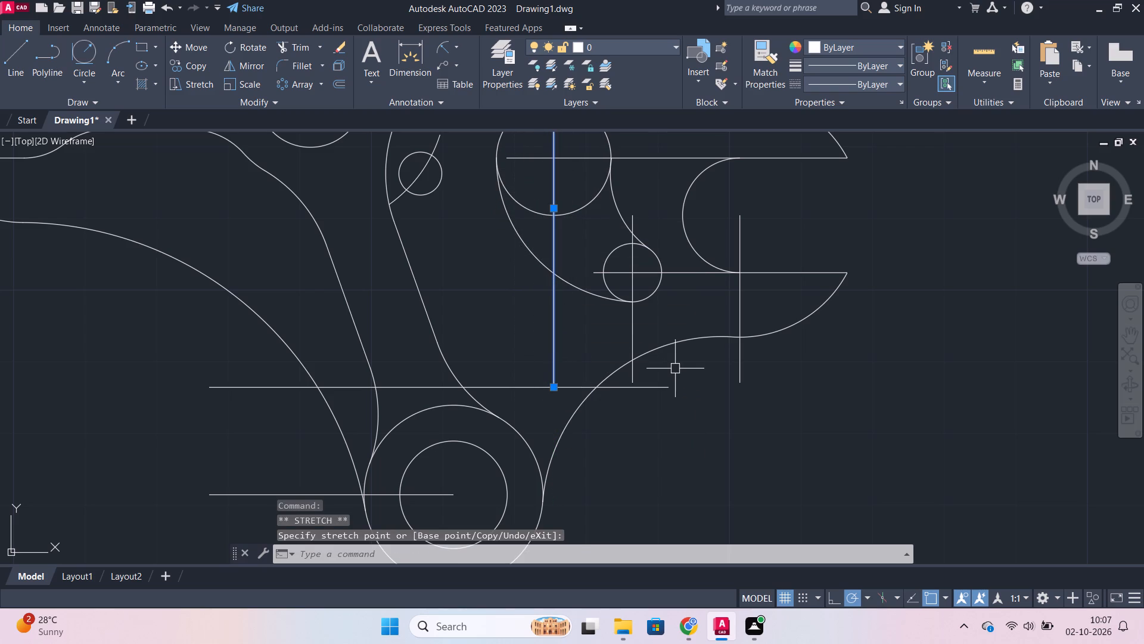
key(Escape)
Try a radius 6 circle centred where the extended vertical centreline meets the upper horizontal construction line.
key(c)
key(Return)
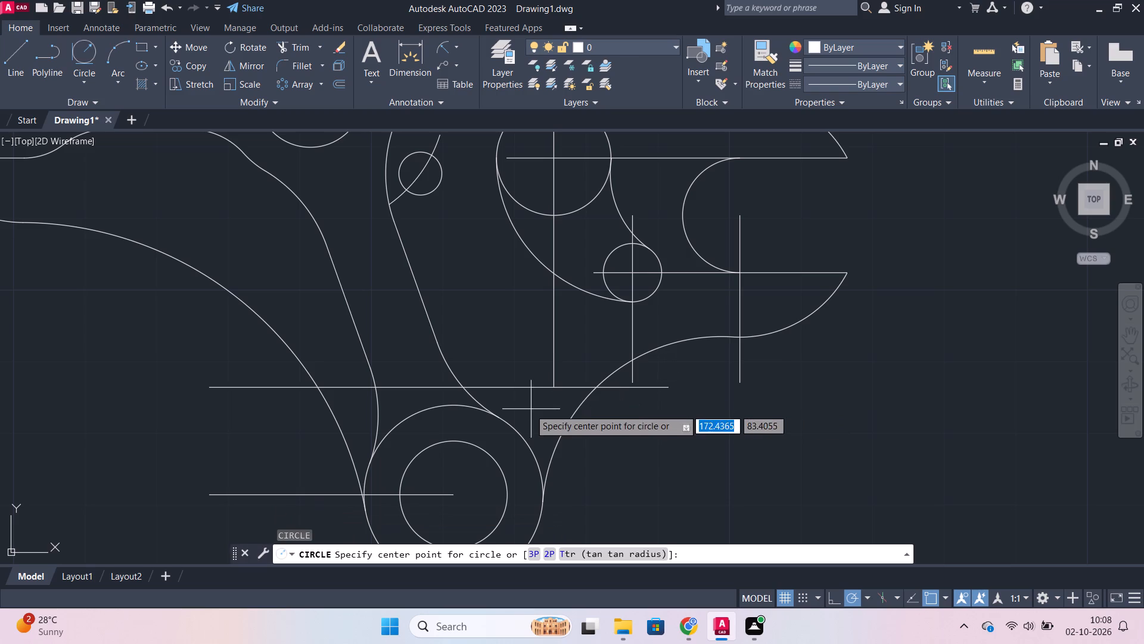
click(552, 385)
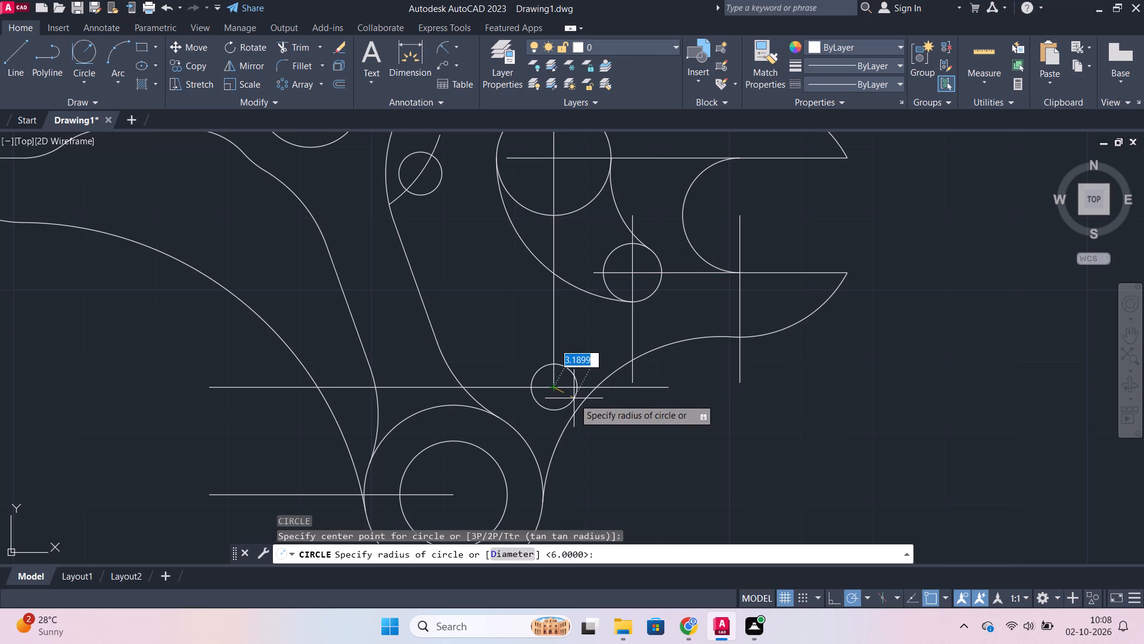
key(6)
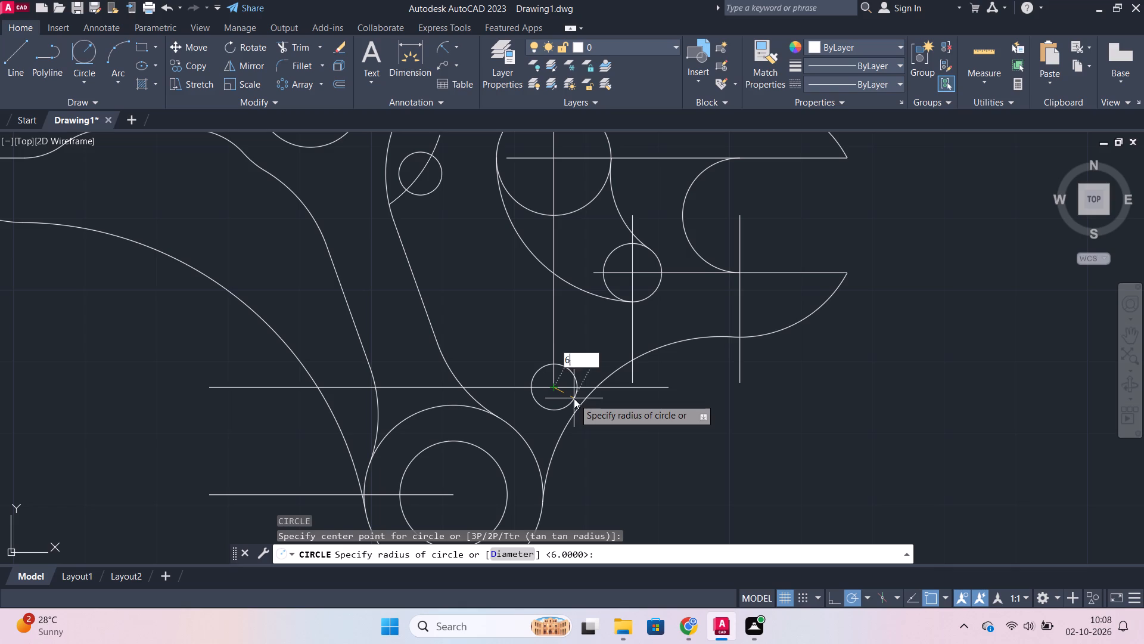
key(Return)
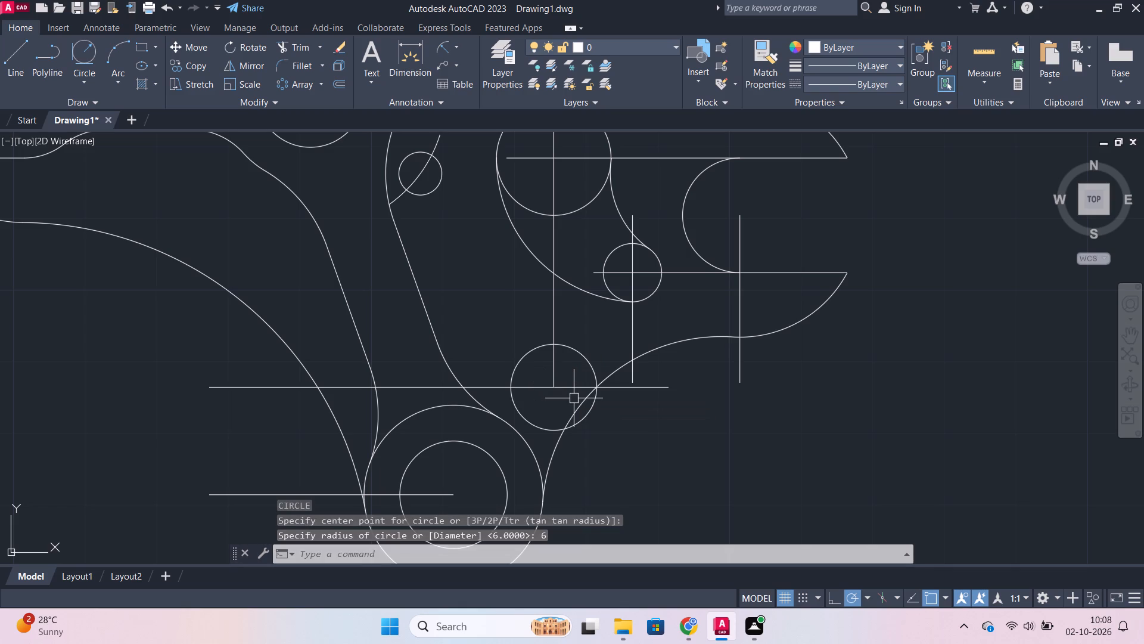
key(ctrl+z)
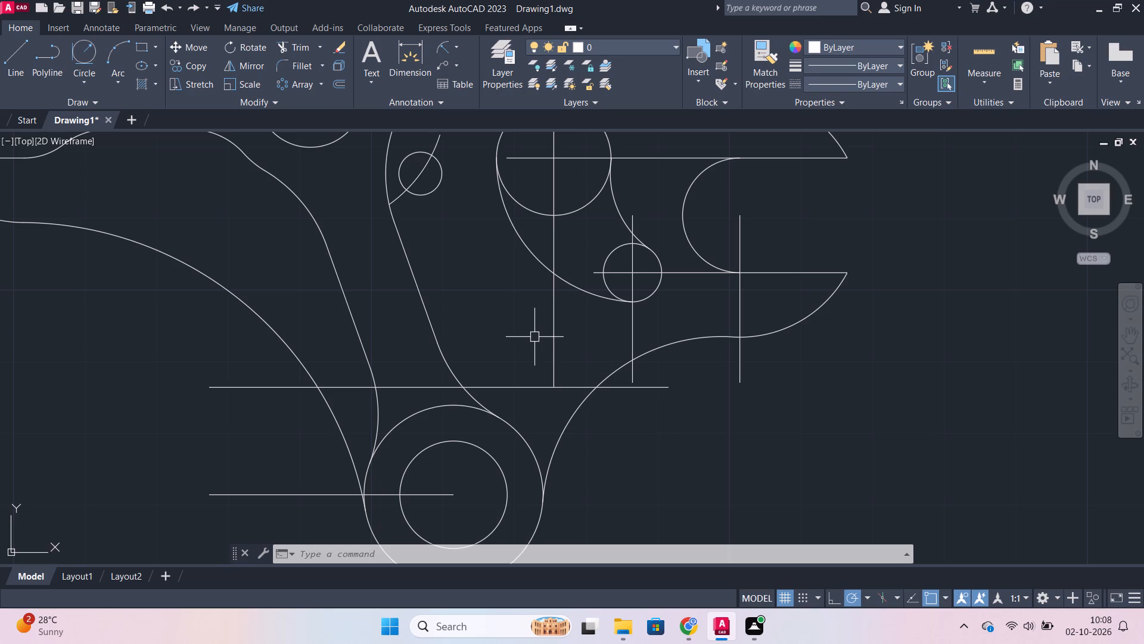
Lengthen the right-hand jaw's lower horizontal edge line past the extended vertical centreline of the neighbouring boss.
scroll(668, 209, down, 2)
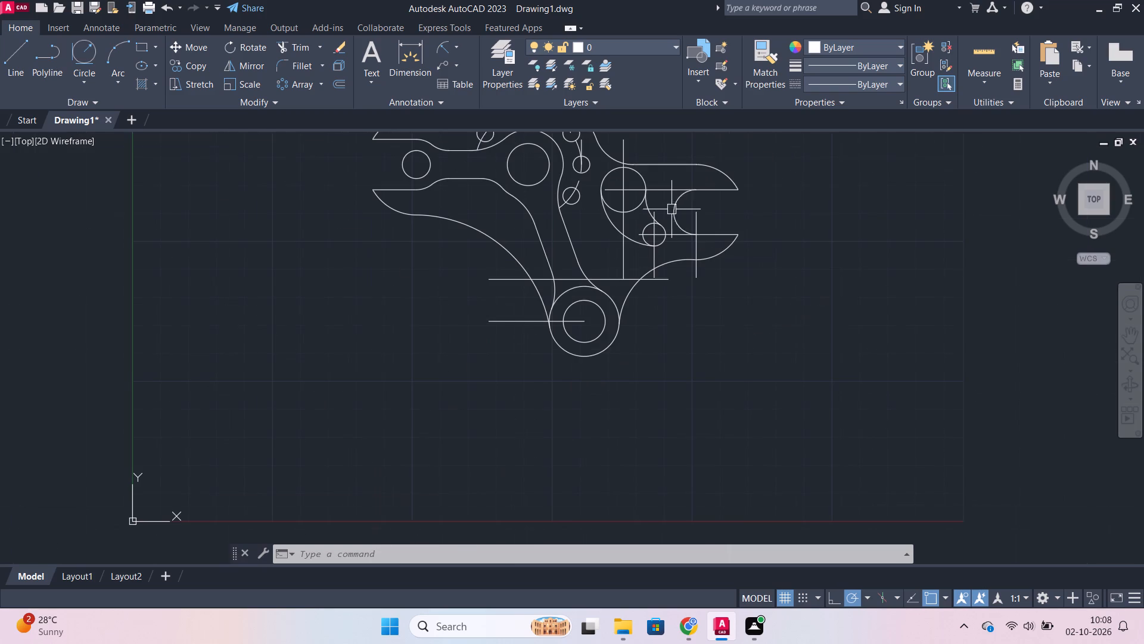
middle_drag(786, 216, 789, 274)
scroll(763, 256, up, 2)
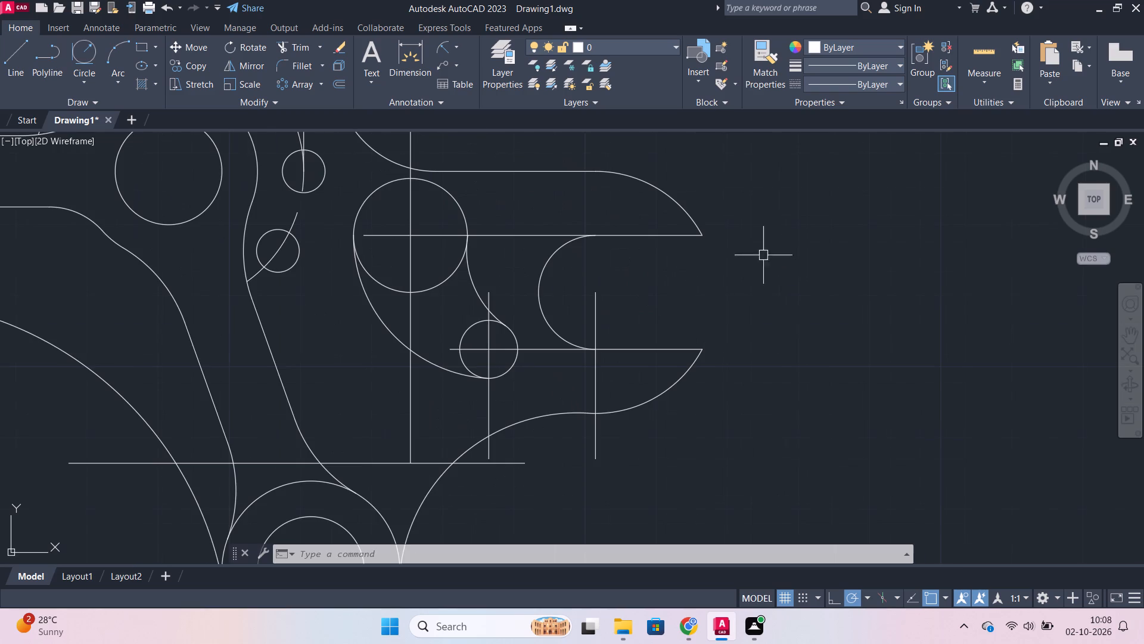
middle_drag(742, 317, 753, 256)
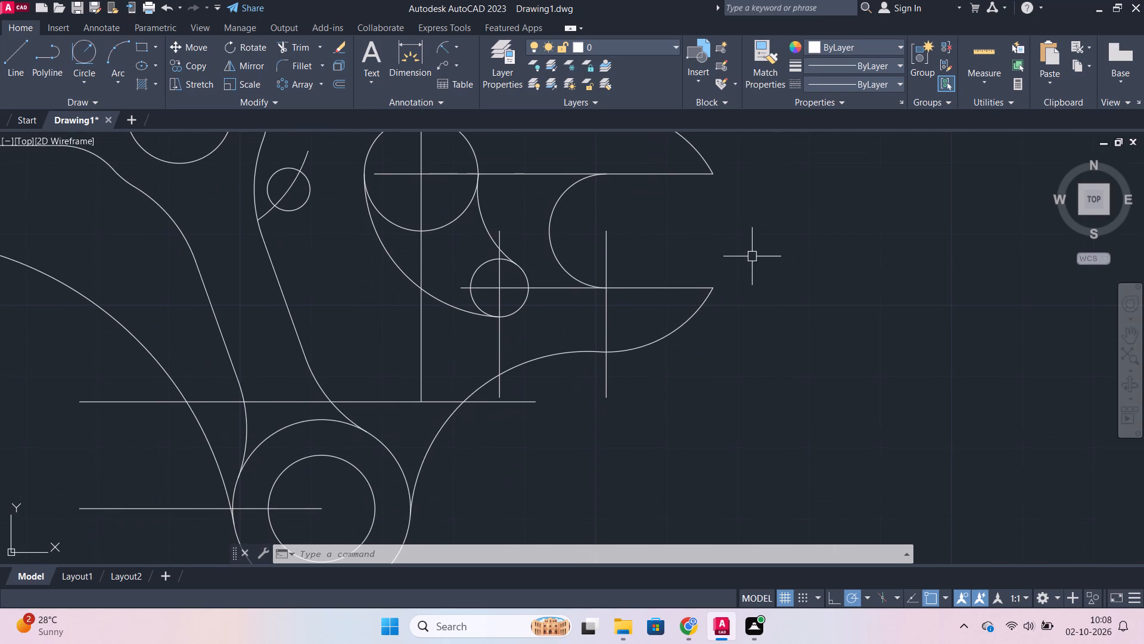
click(542, 290)
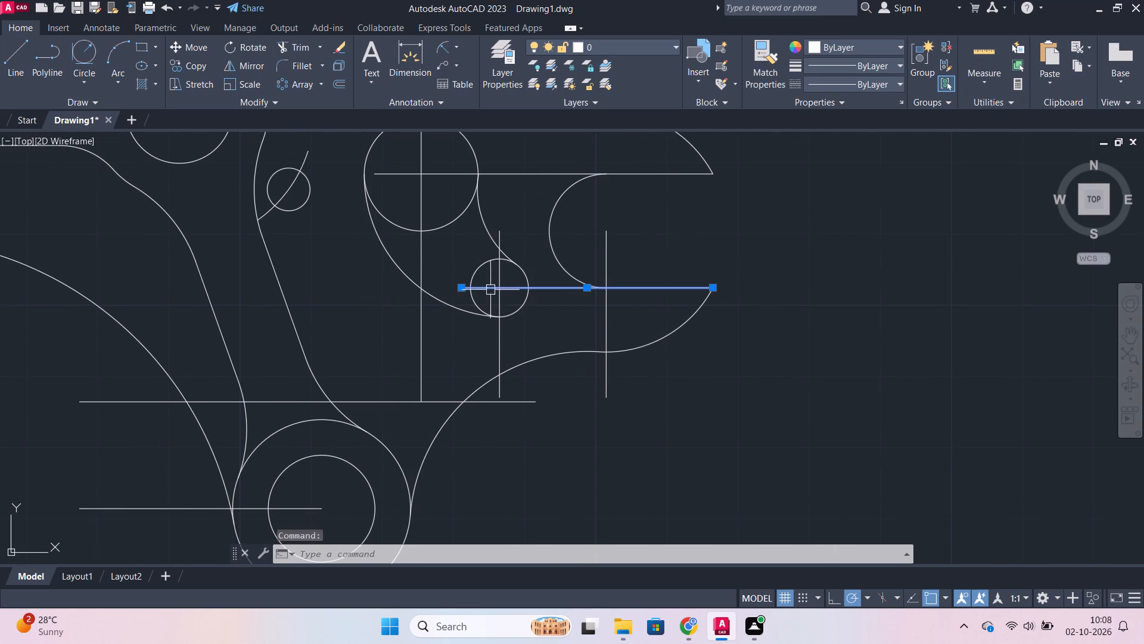
click(505, 326)
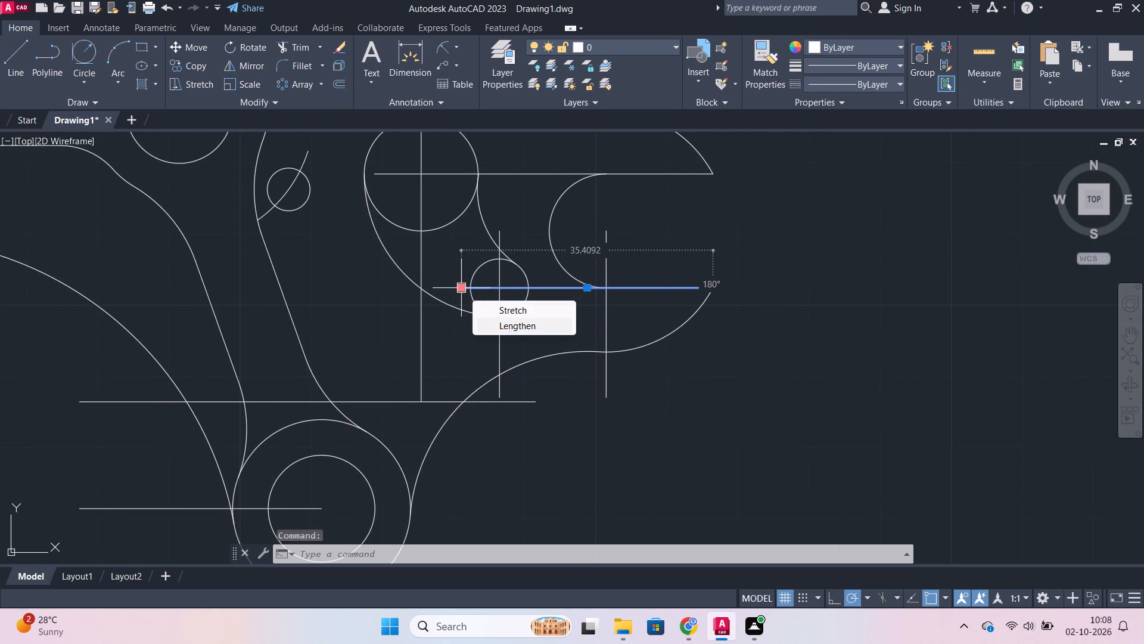
click(367, 304)
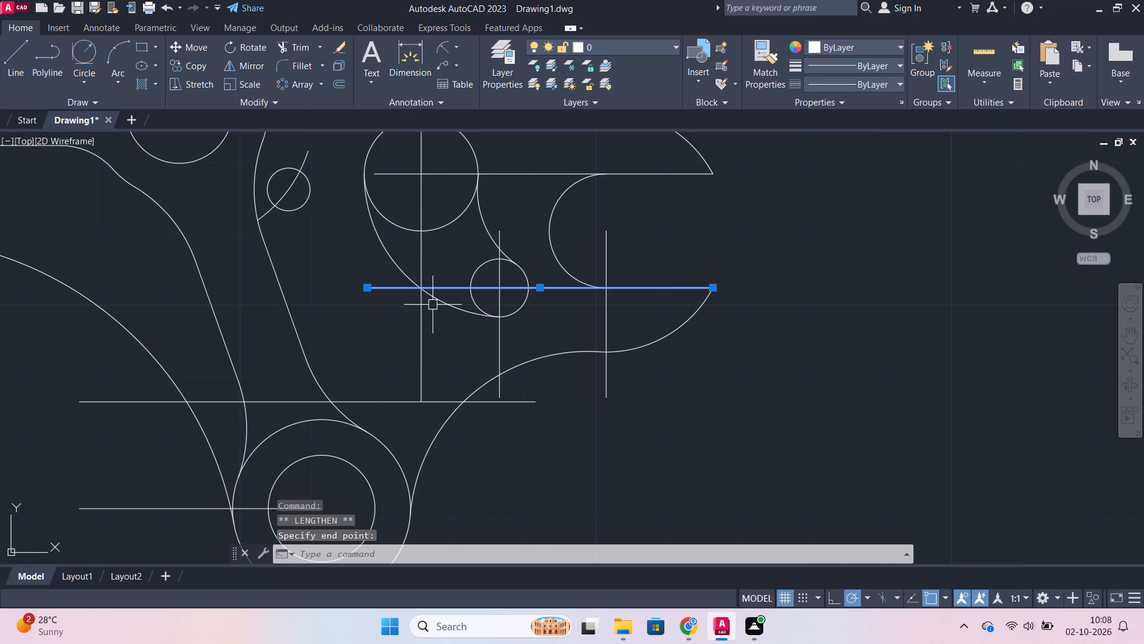
key(Escape)
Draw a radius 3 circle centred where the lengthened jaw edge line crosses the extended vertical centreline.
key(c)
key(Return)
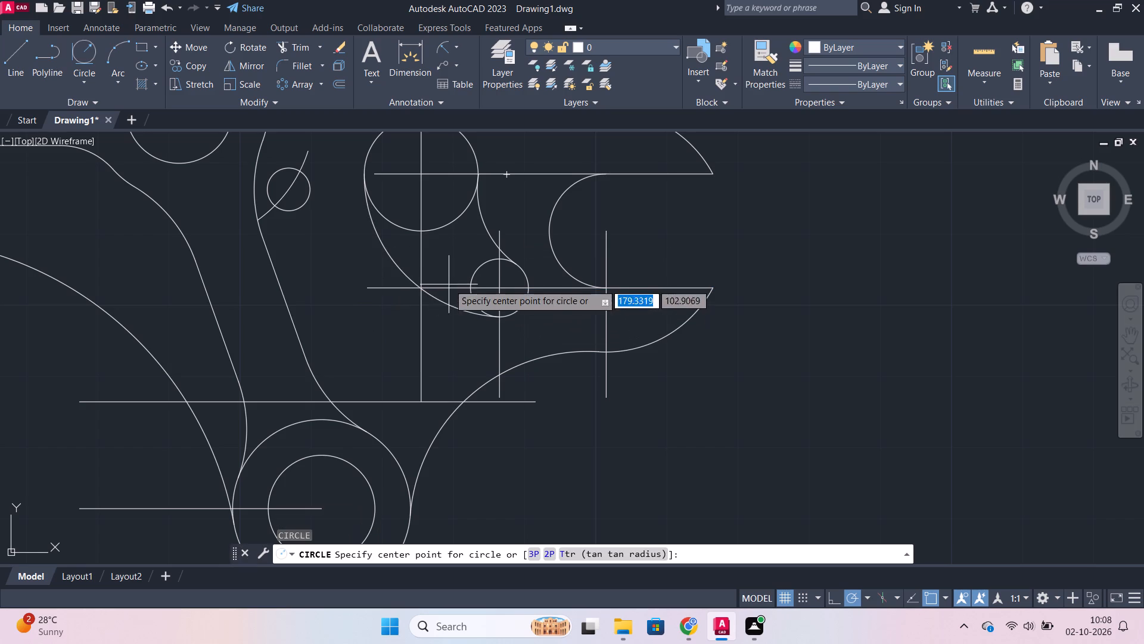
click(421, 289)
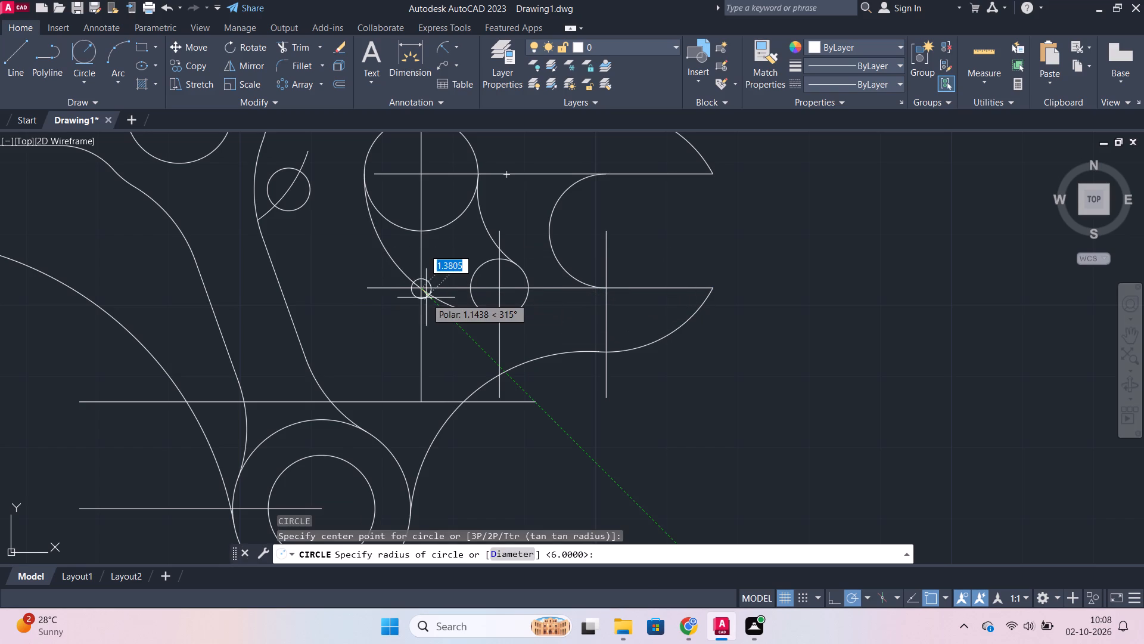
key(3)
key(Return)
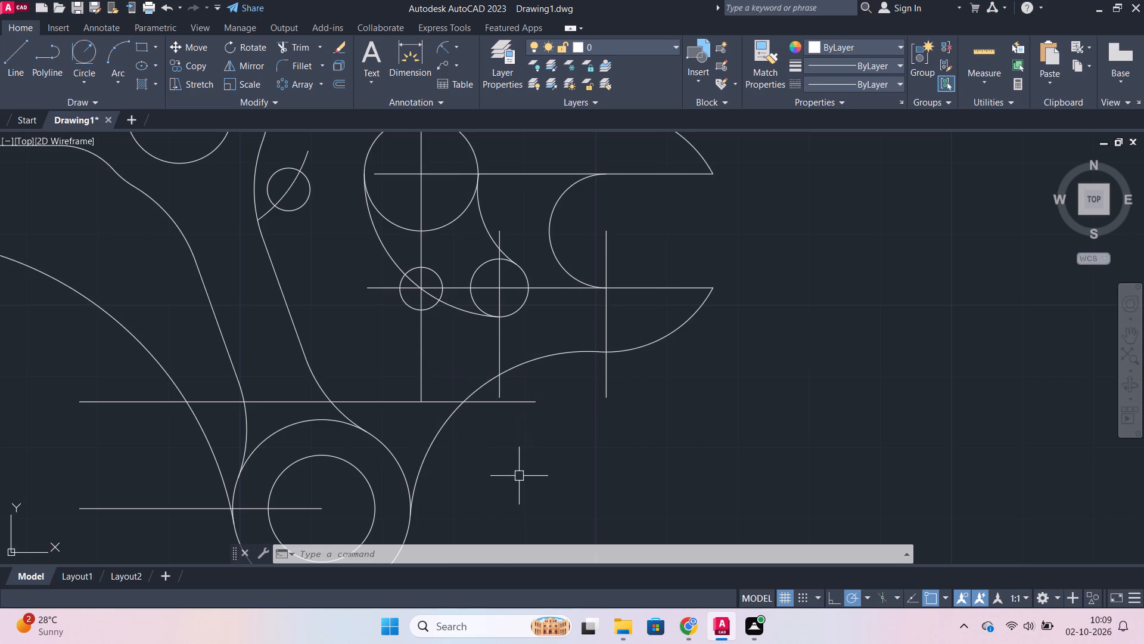
Draw a radius 6 circle in the empty space between the lower boss and the right-hand jaw, outside the lever's outline.
key(c)
key(Return)
click(531, 451)
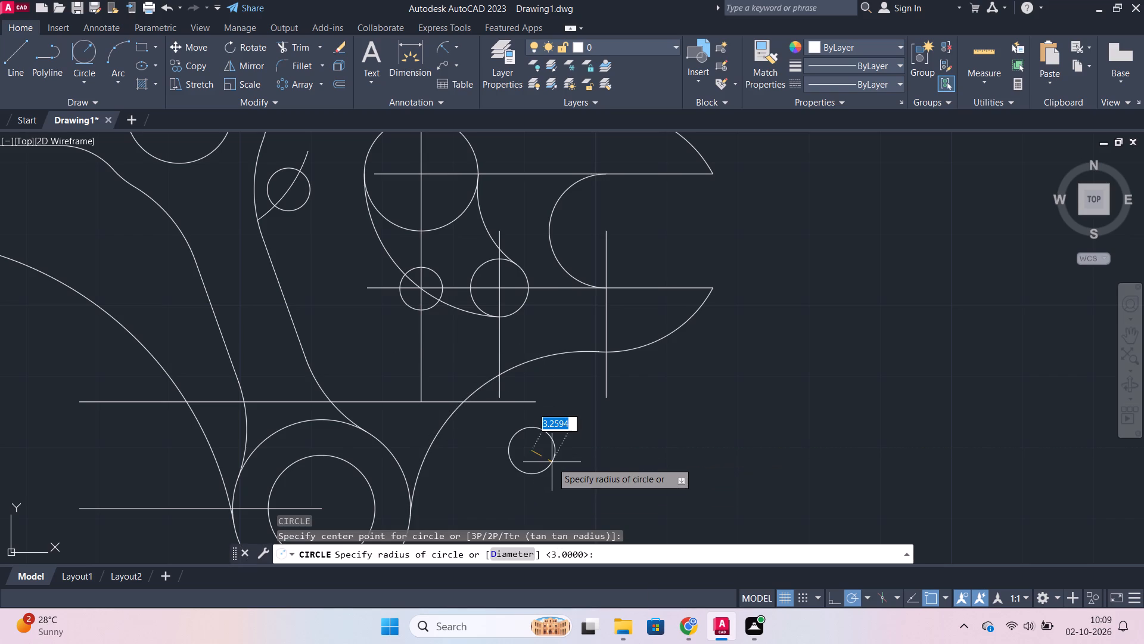
key(6)
key(Return)
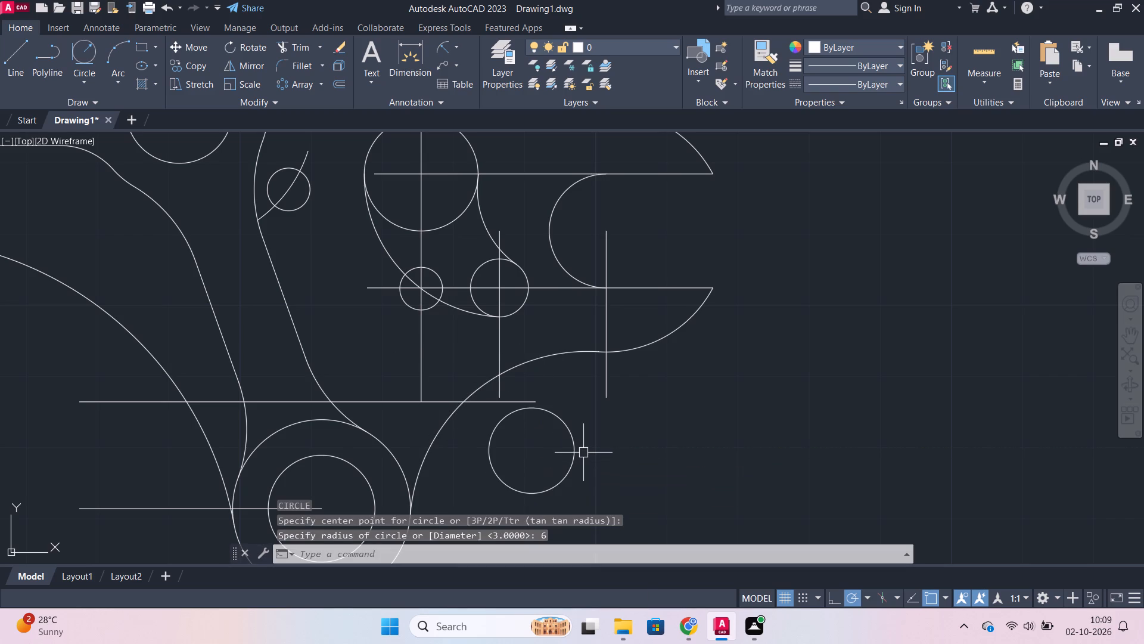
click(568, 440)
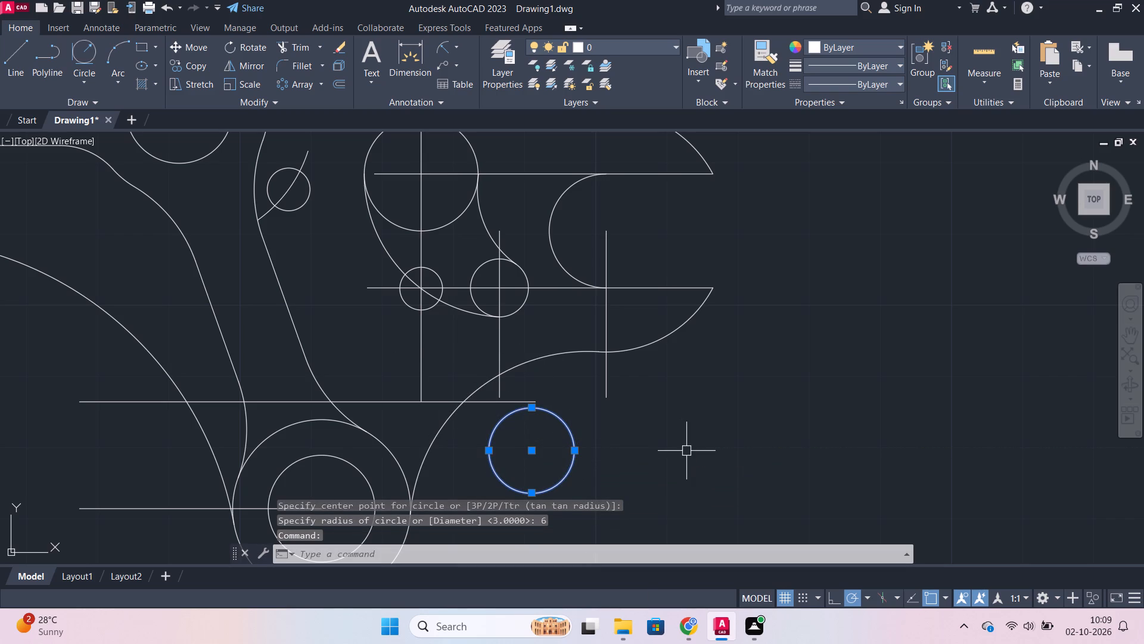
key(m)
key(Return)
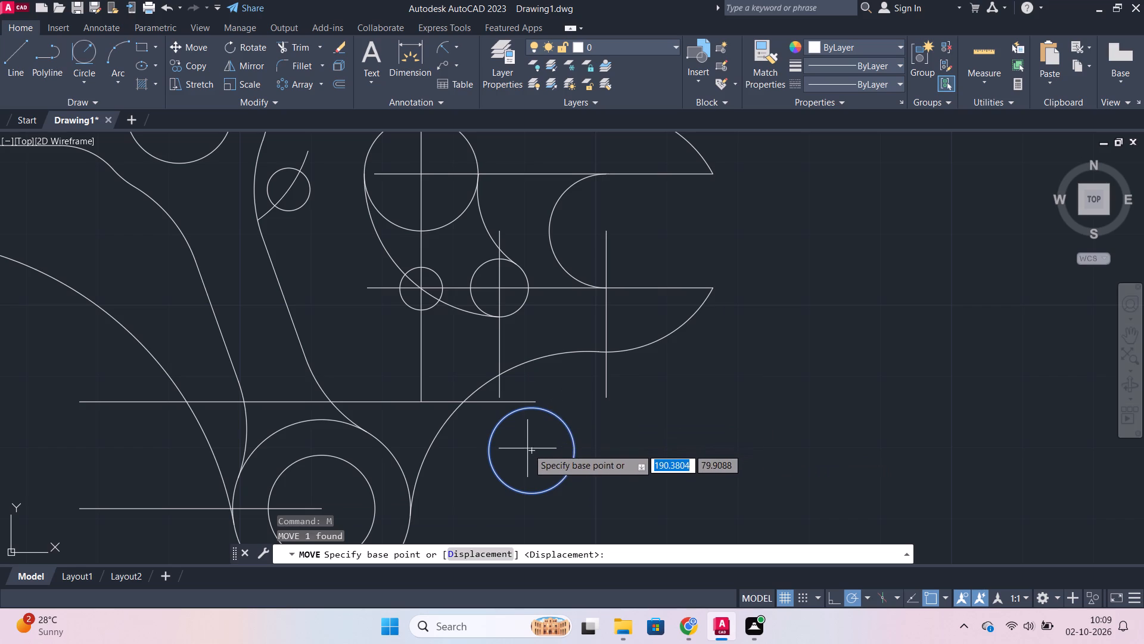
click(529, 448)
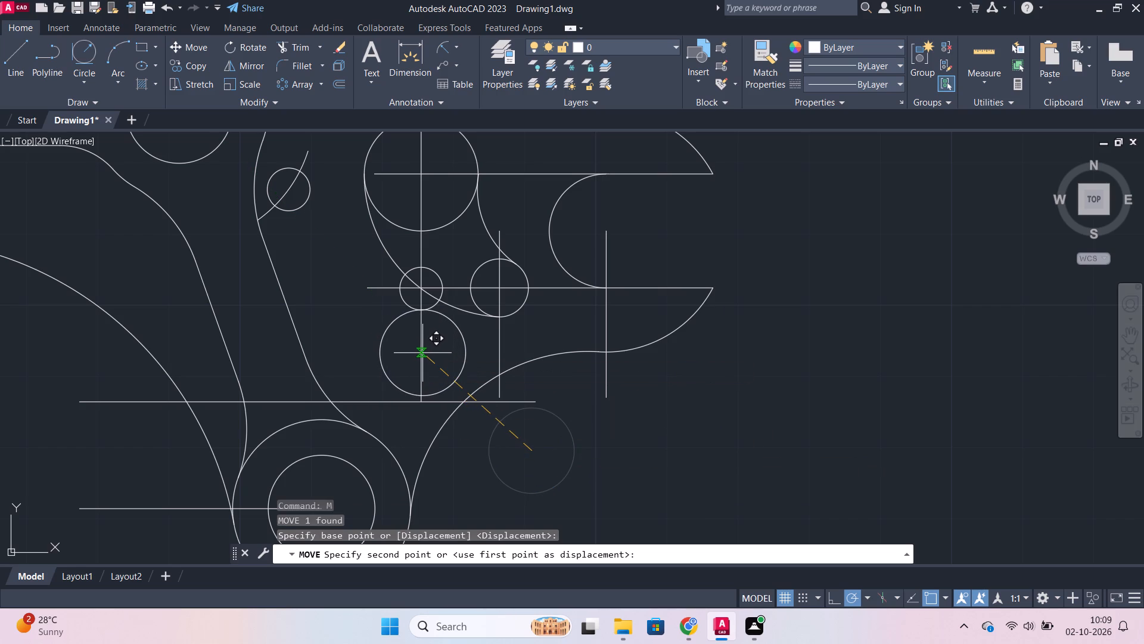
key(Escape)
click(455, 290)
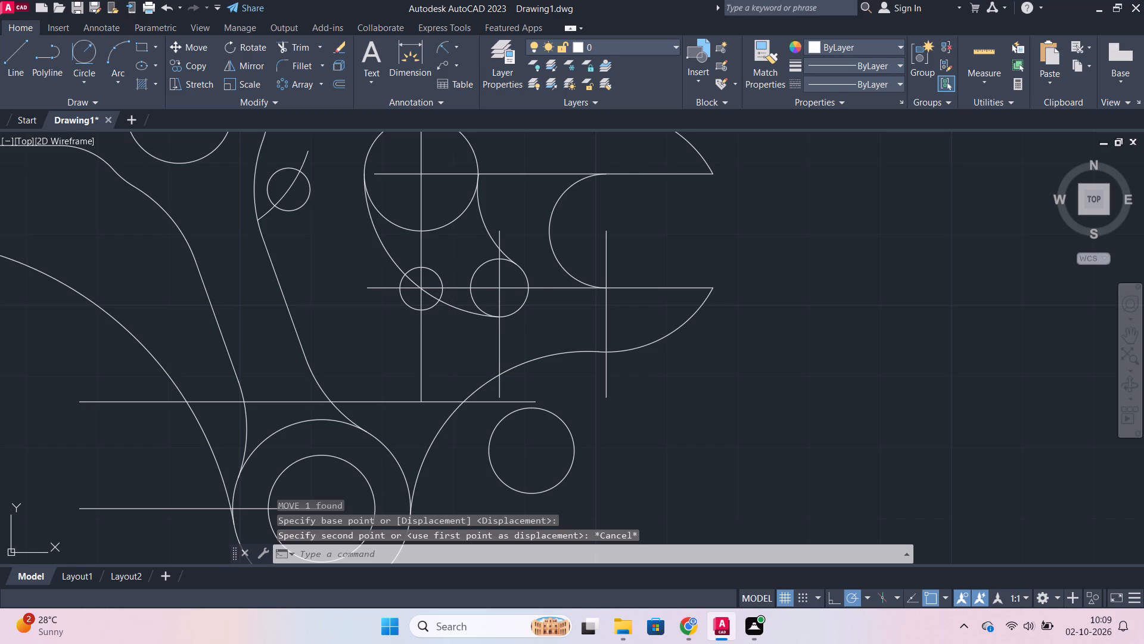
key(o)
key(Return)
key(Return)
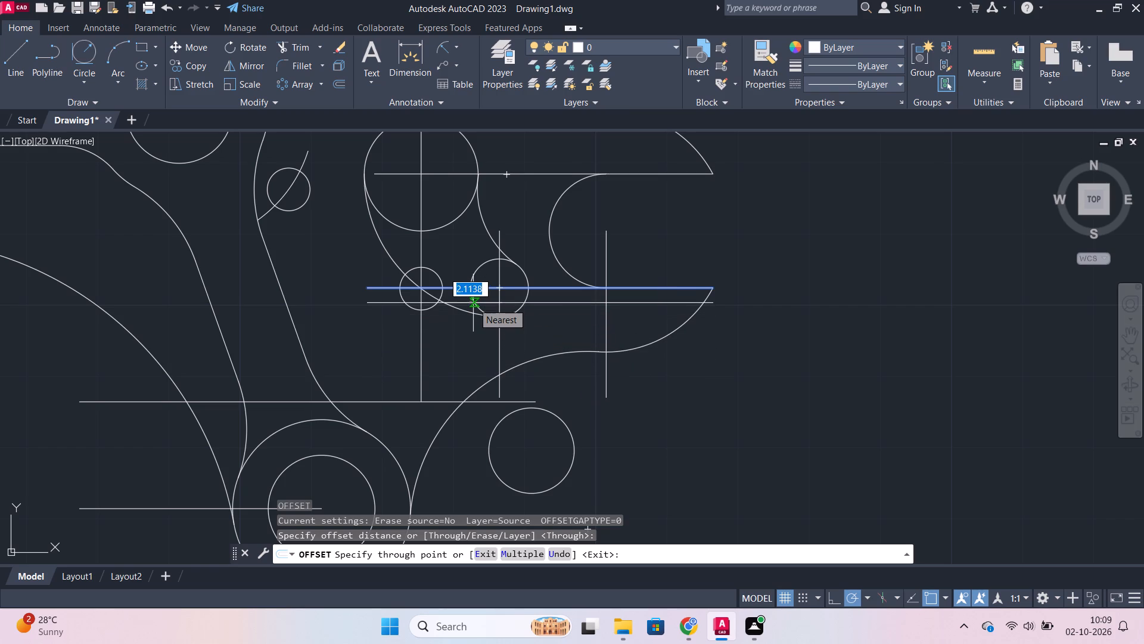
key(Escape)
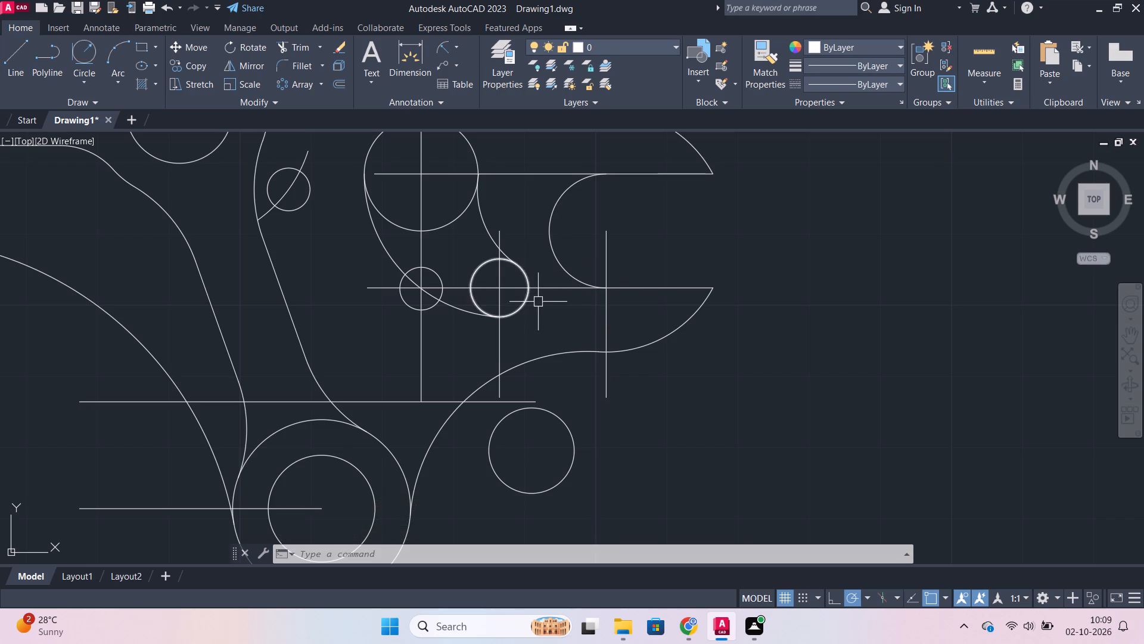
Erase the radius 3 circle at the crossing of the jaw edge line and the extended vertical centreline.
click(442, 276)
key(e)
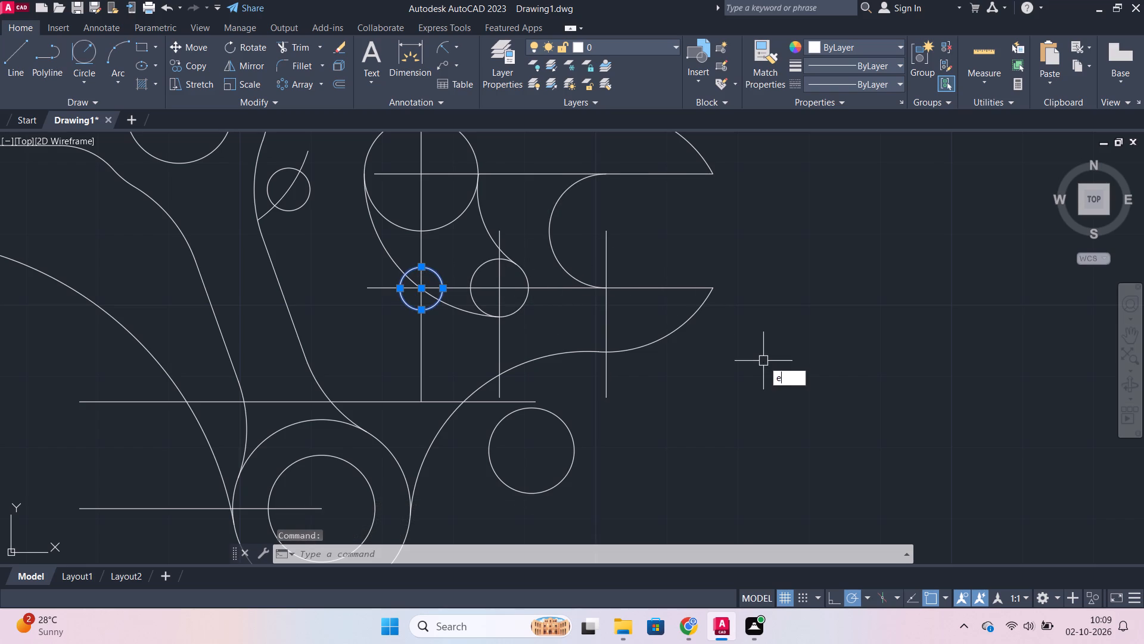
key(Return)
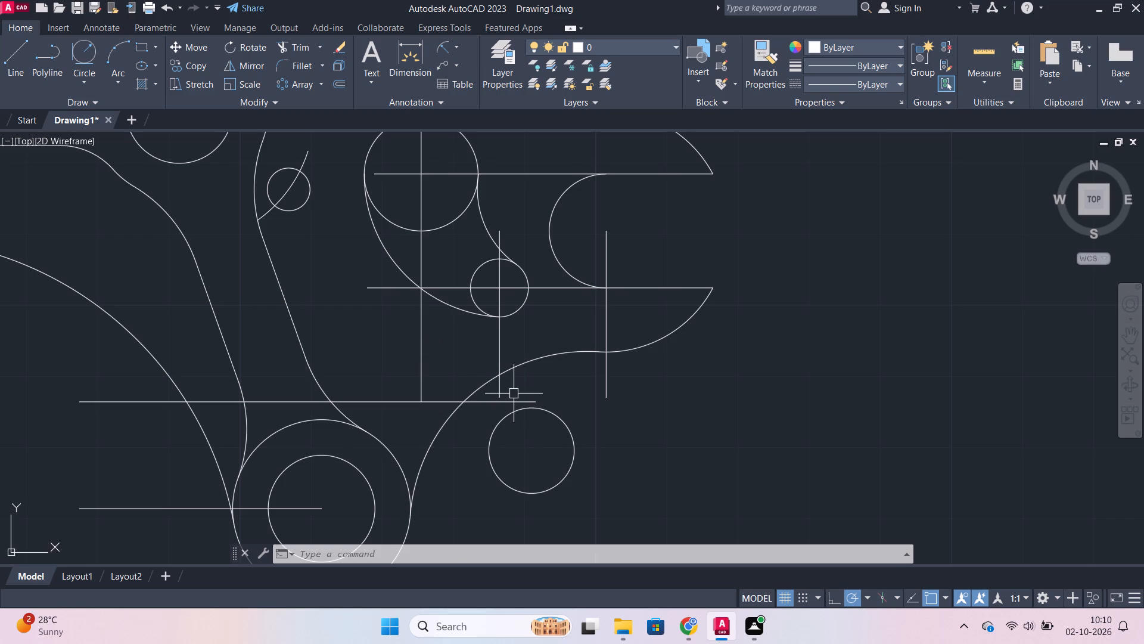
Check the radius of the loose circle outside the lever's outline near the lower boss.
click(436, 42)
click(571, 436)
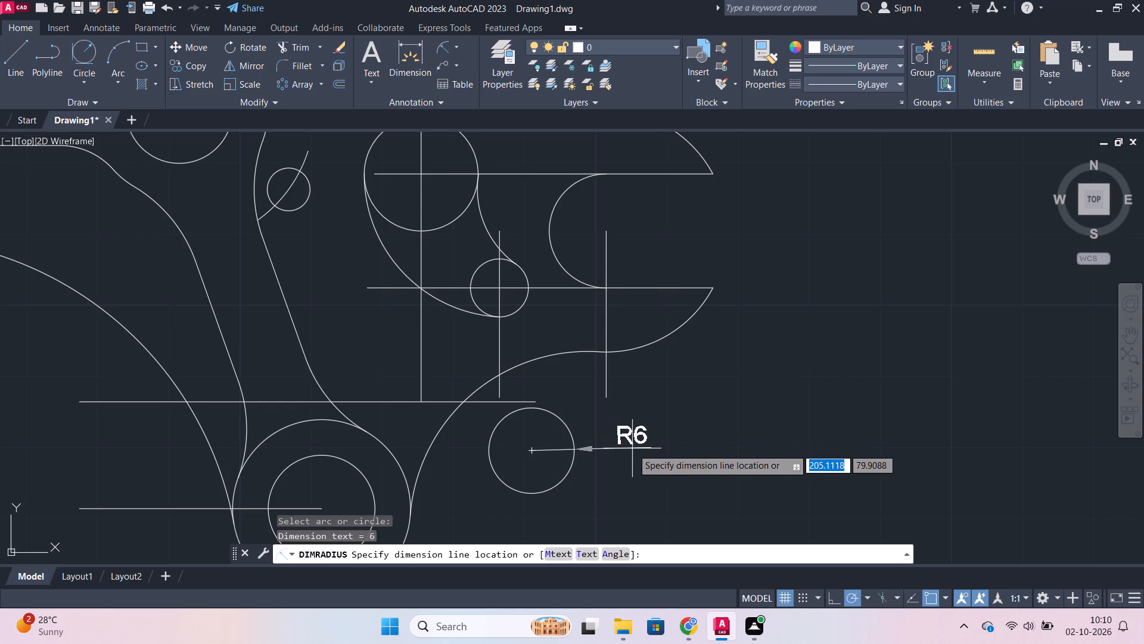
key(Escape)
Move the loose radius 6 circle by its lower edge onto the crossing of the extended vertical centreline and the long horizontal line.
click(564, 487)
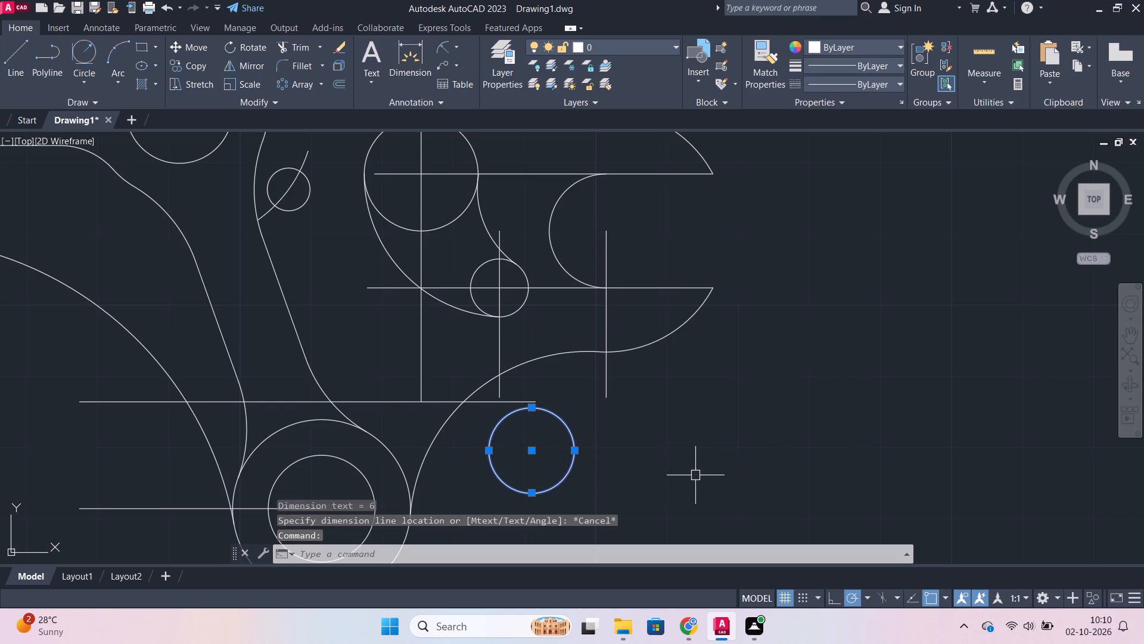
key(m)
key(Return)
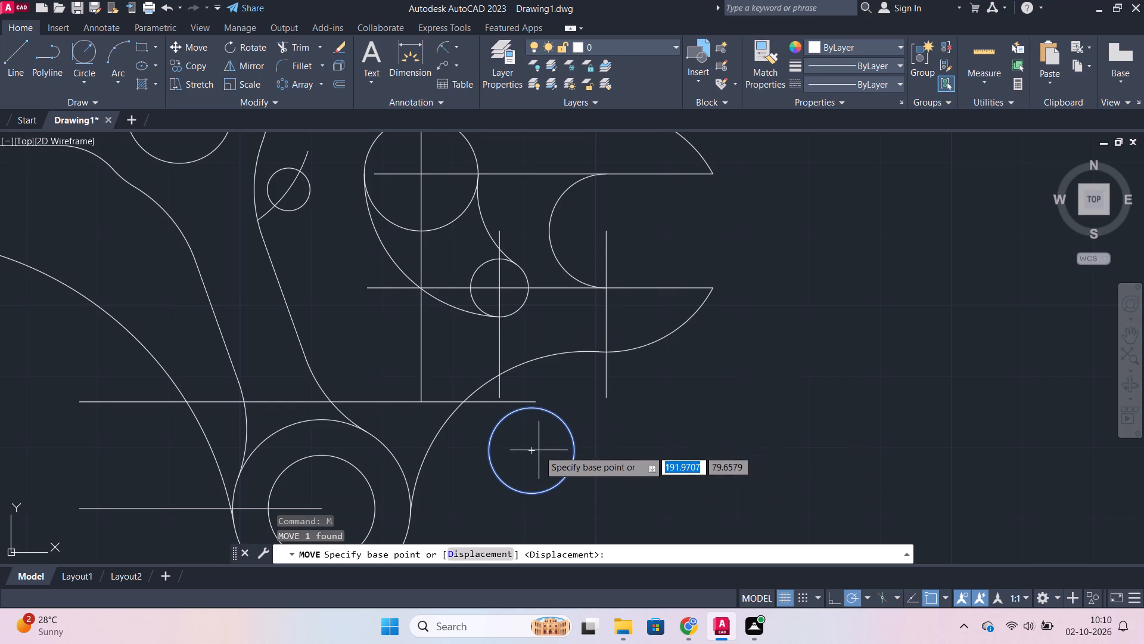
click(552, 491)
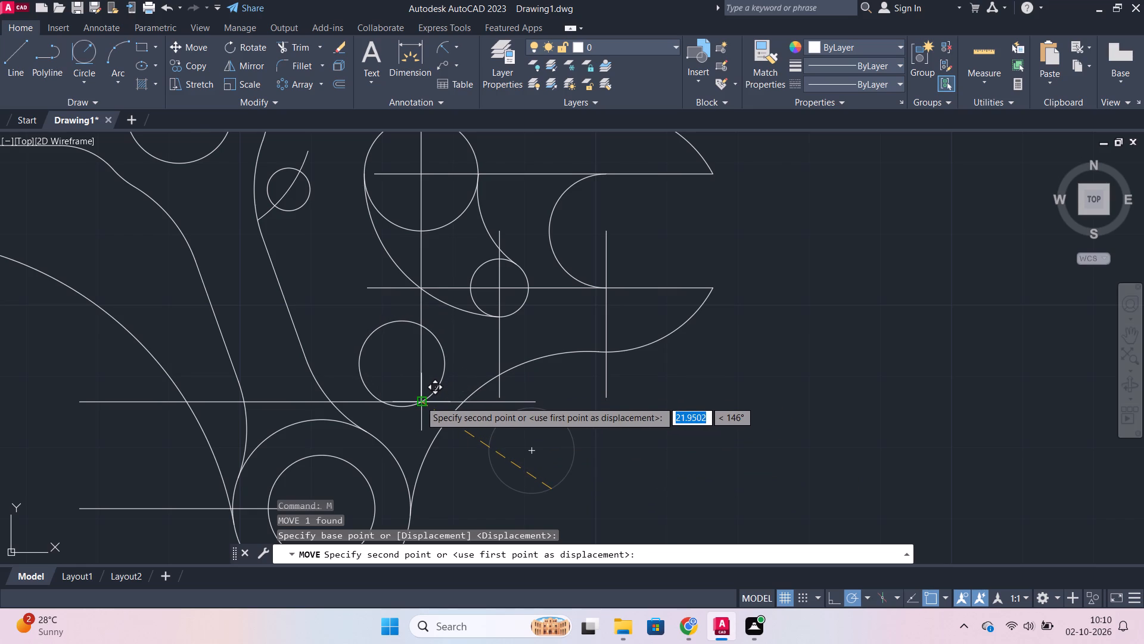
scroll(420, 401, up, 2)
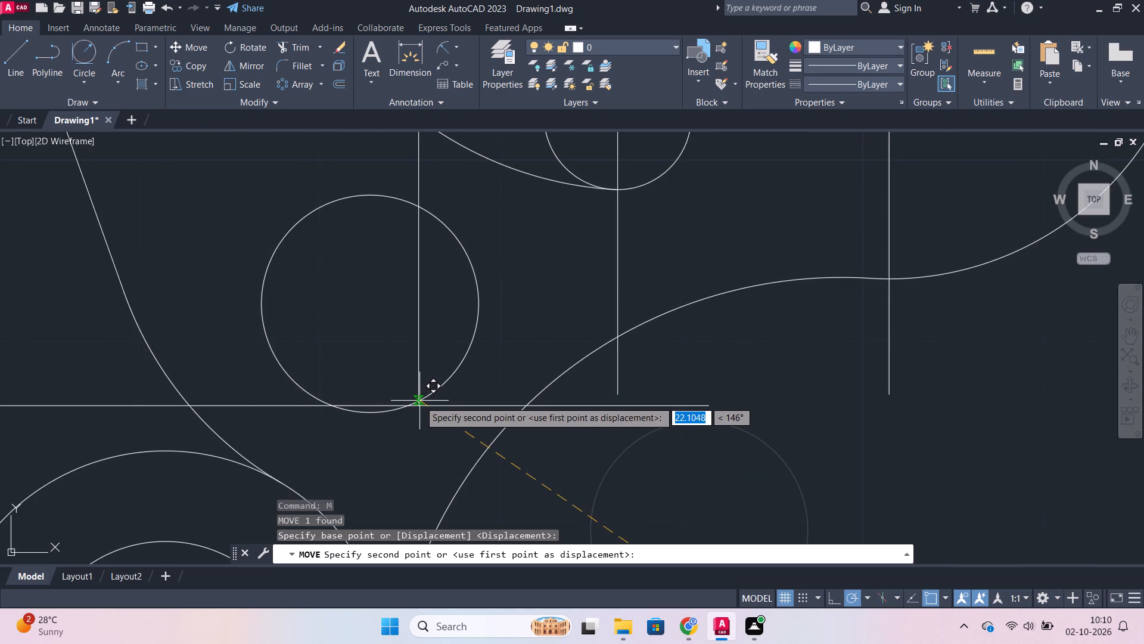
scroll(419, 401, up, 2)
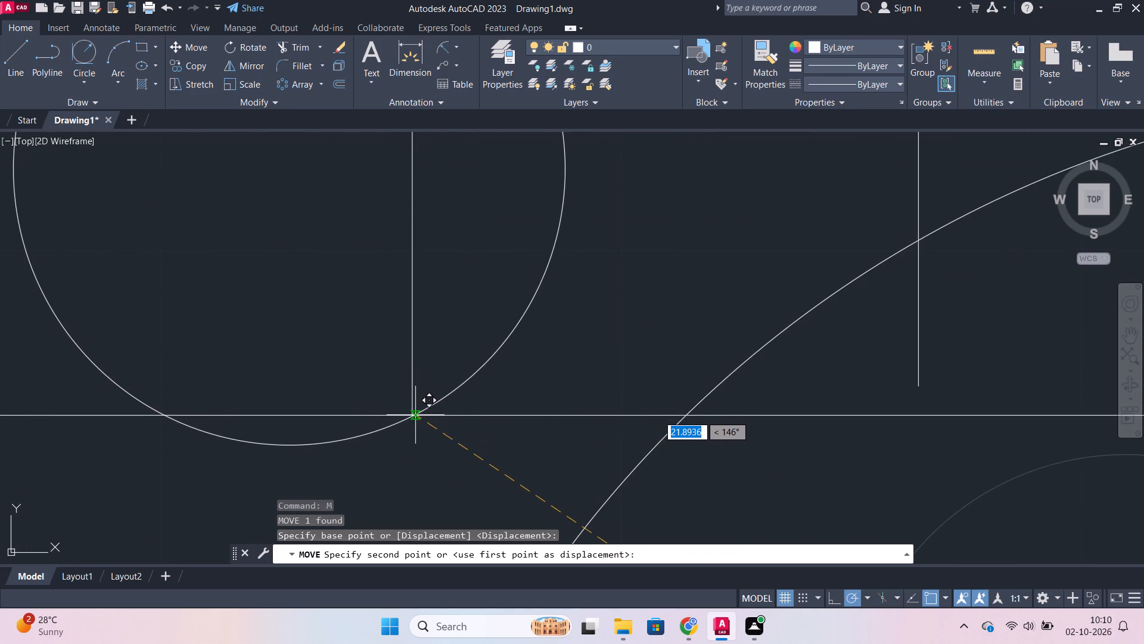
click(413, 414)
scroll(415, 430, up, 1)
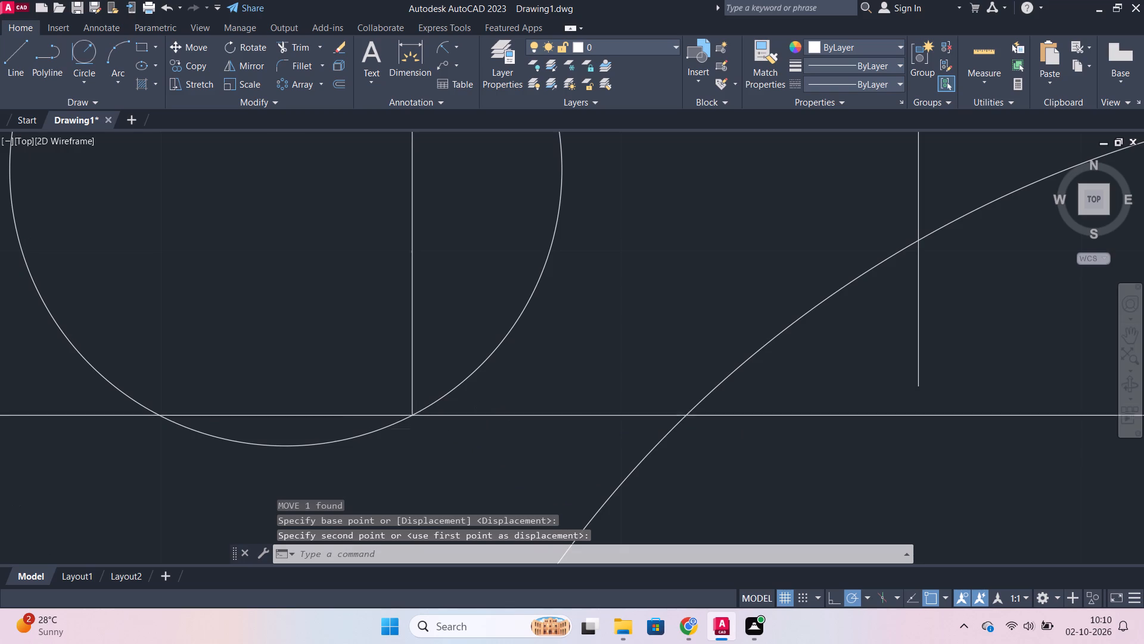
scroll(415, 430, up, 4)
scroll(415, 430, down, 9)
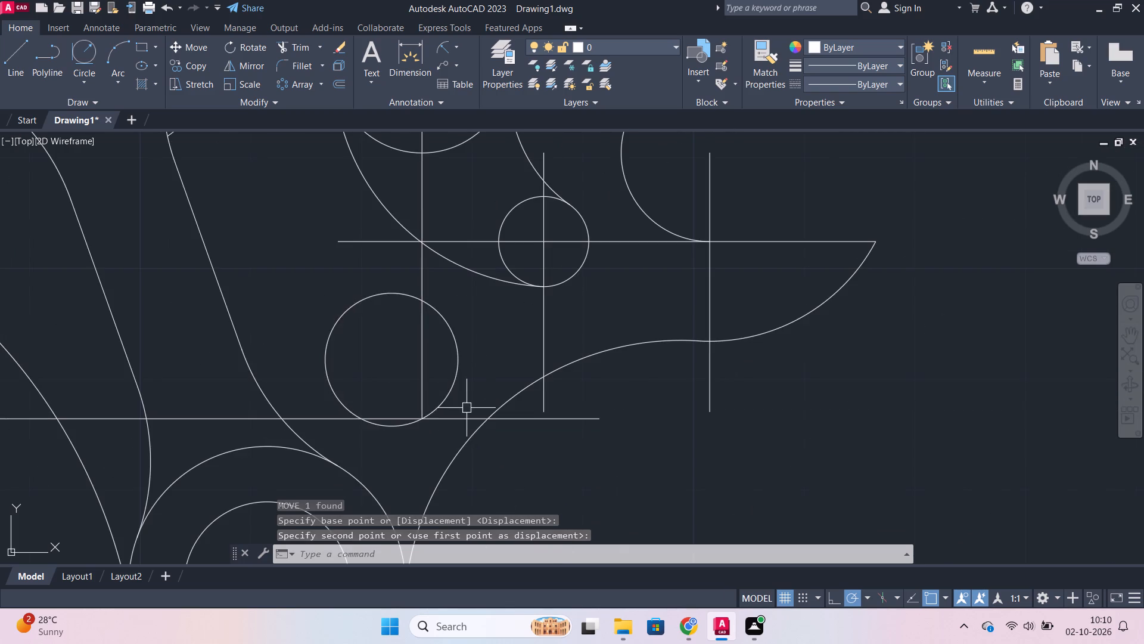
scroll(503, 446, down, 1)
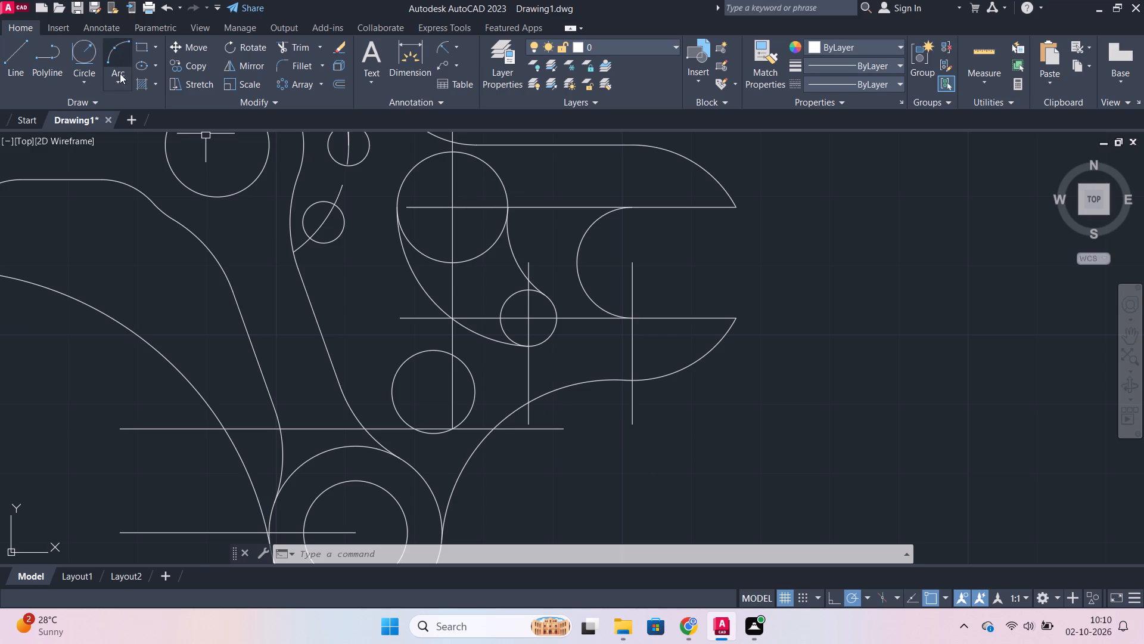
Draw a radius 15 circle tangent to the radius 6 circle and the small circle on the lower jaw edge line.
click(88, 46)
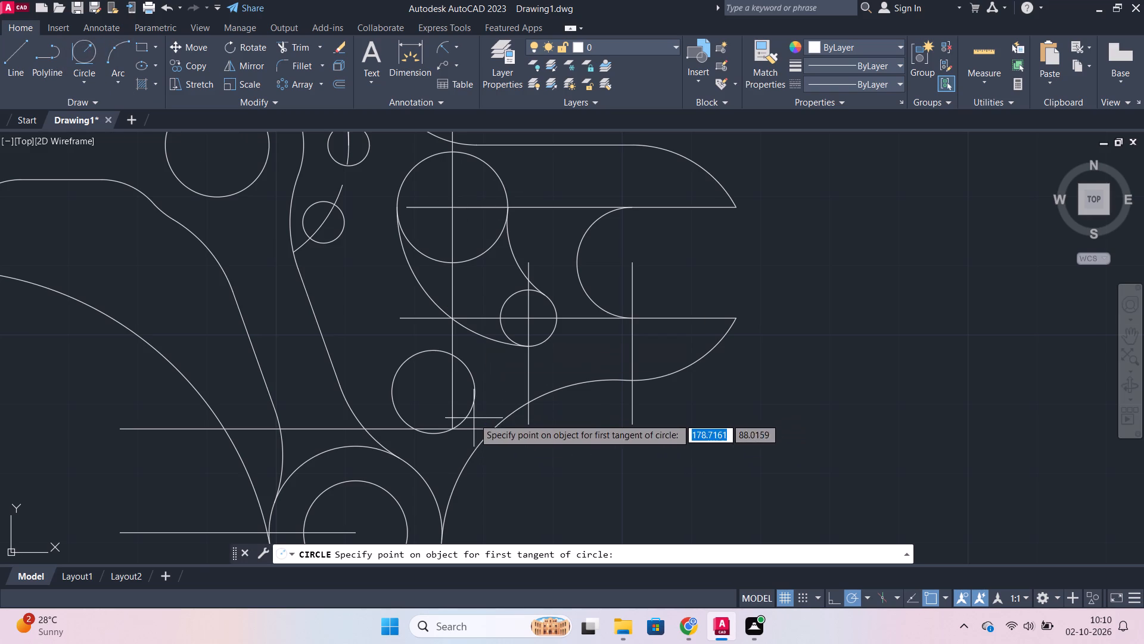
click(472, 414)
click(549, 343)
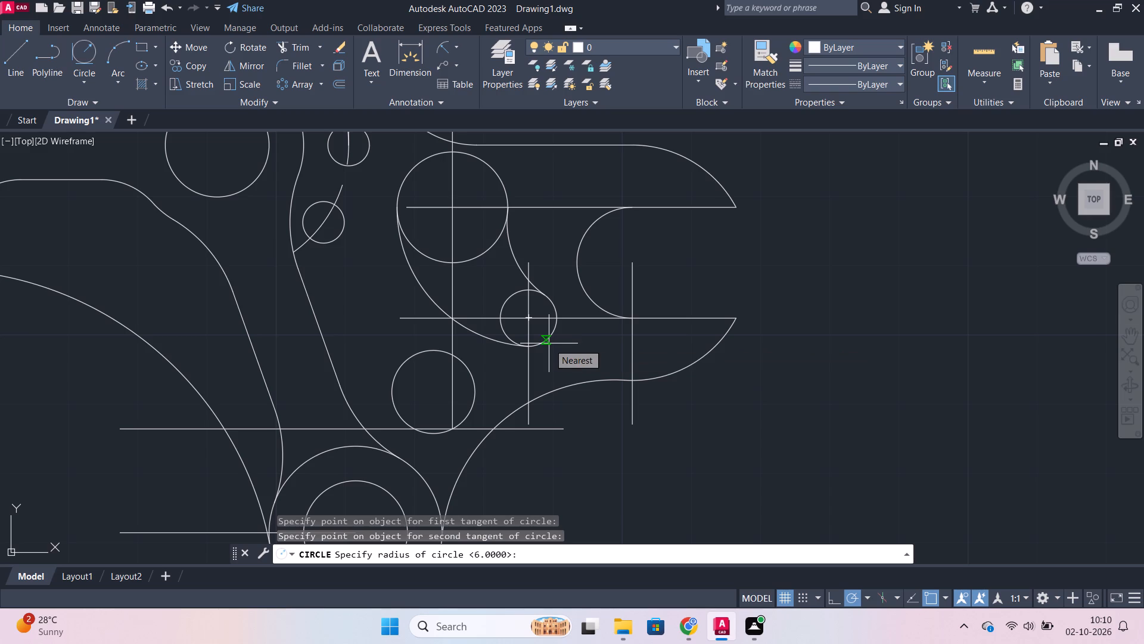
text(15)
key(Return)
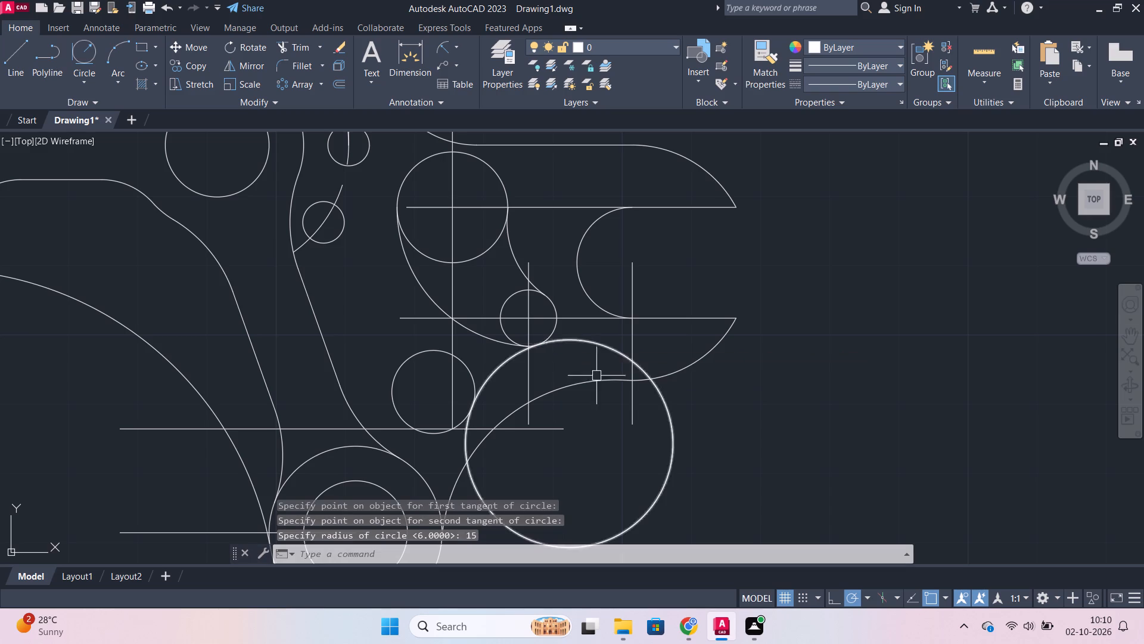
key(Escape)
Trim the radius 15 circle beyond its tangencies with the two web cutout circles, and trim away the small circle's left half.
text(tr)
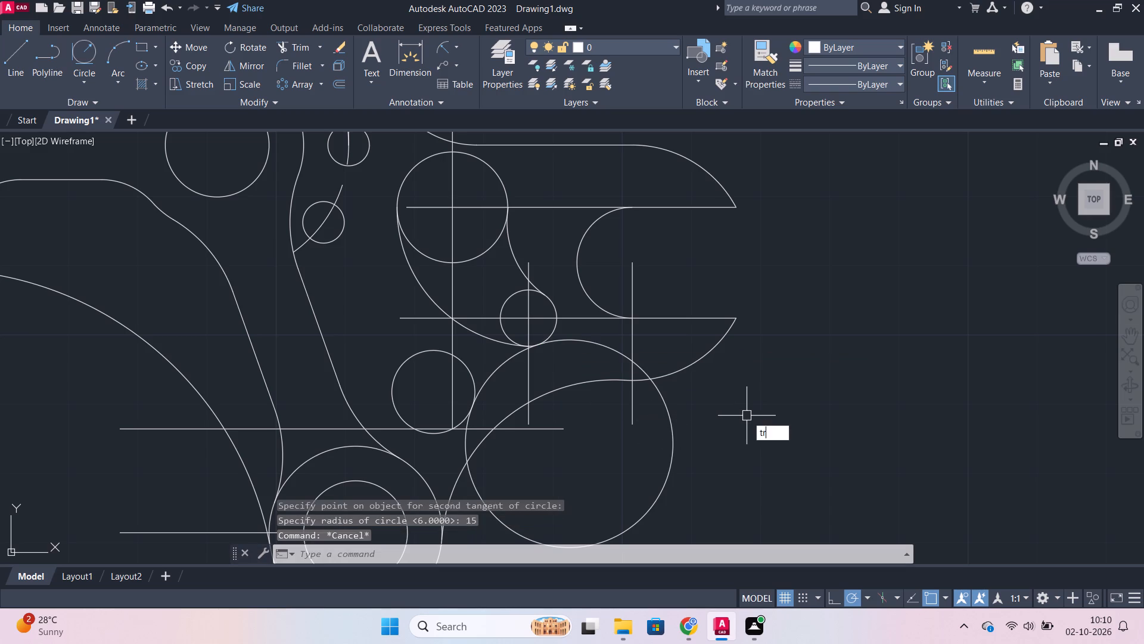
key(Return)
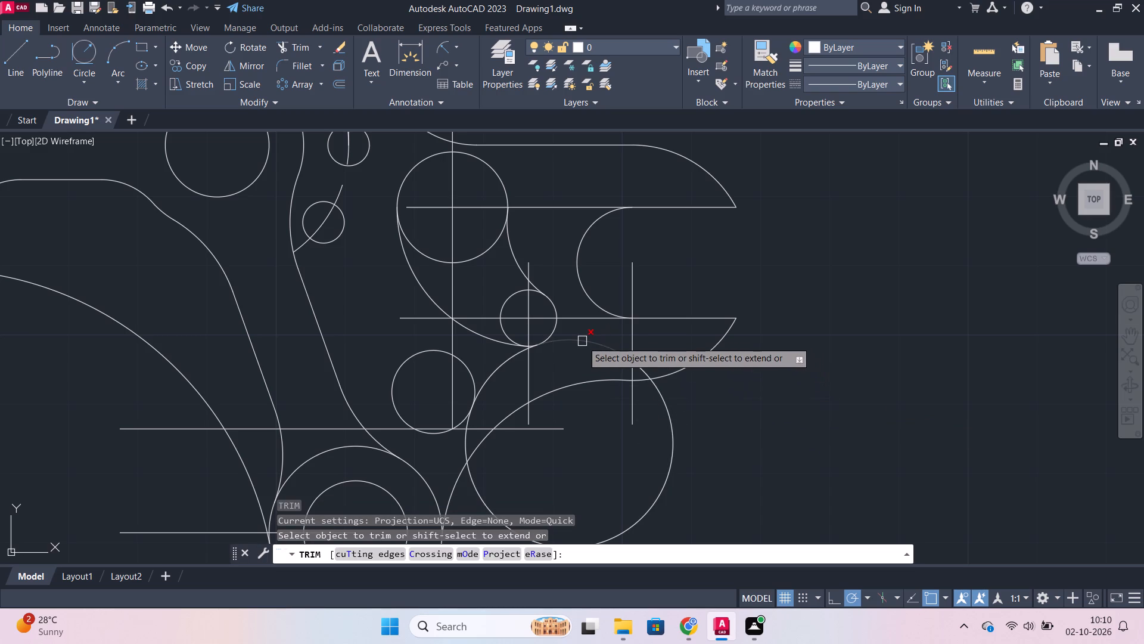
click(582, 341)
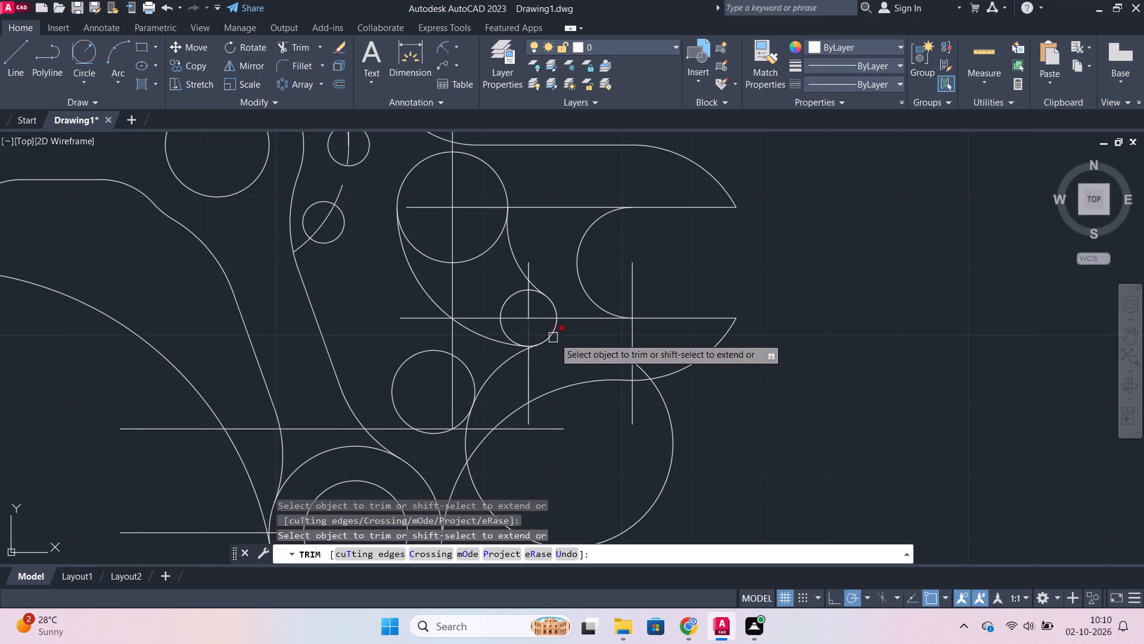
click(509, 331)
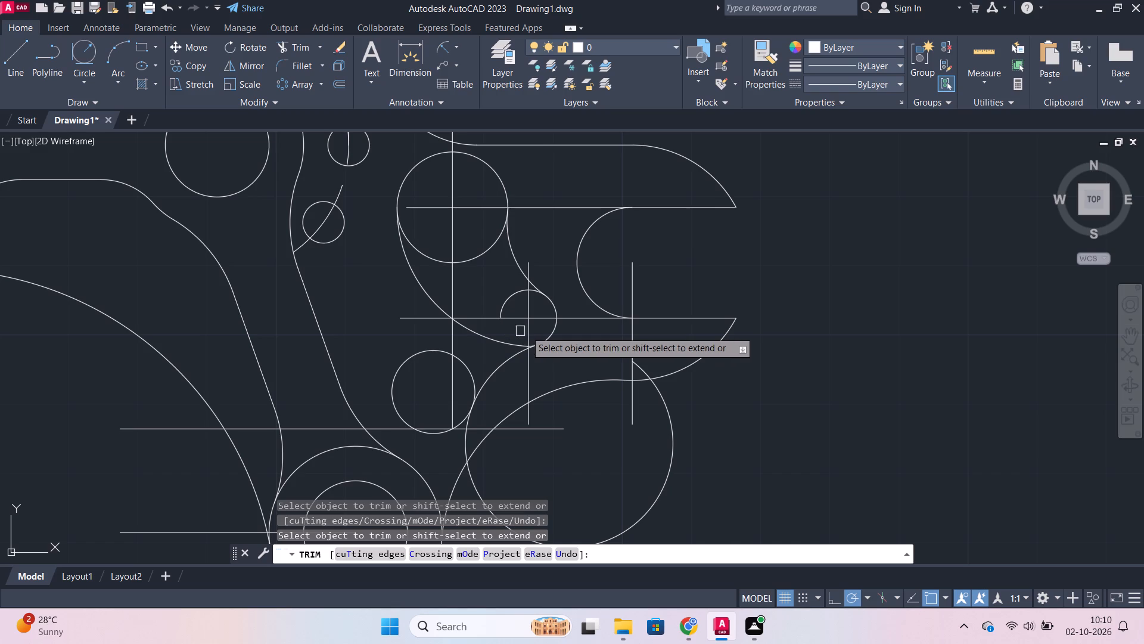
click(504, 298)
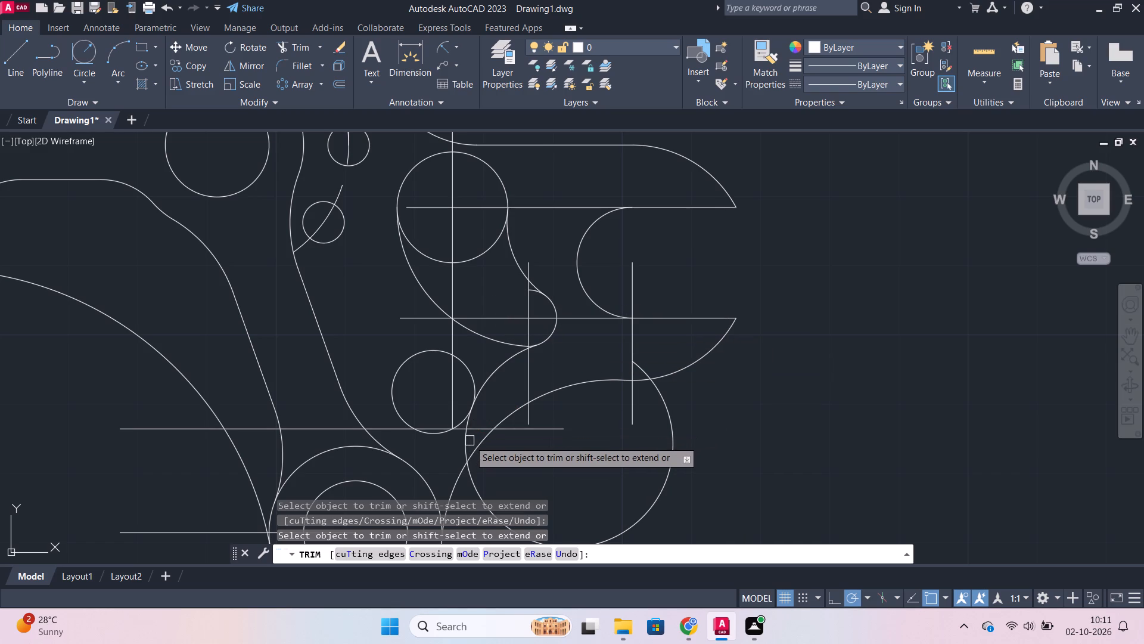
click(470, 441)
scroll(461, 420, up, 2)
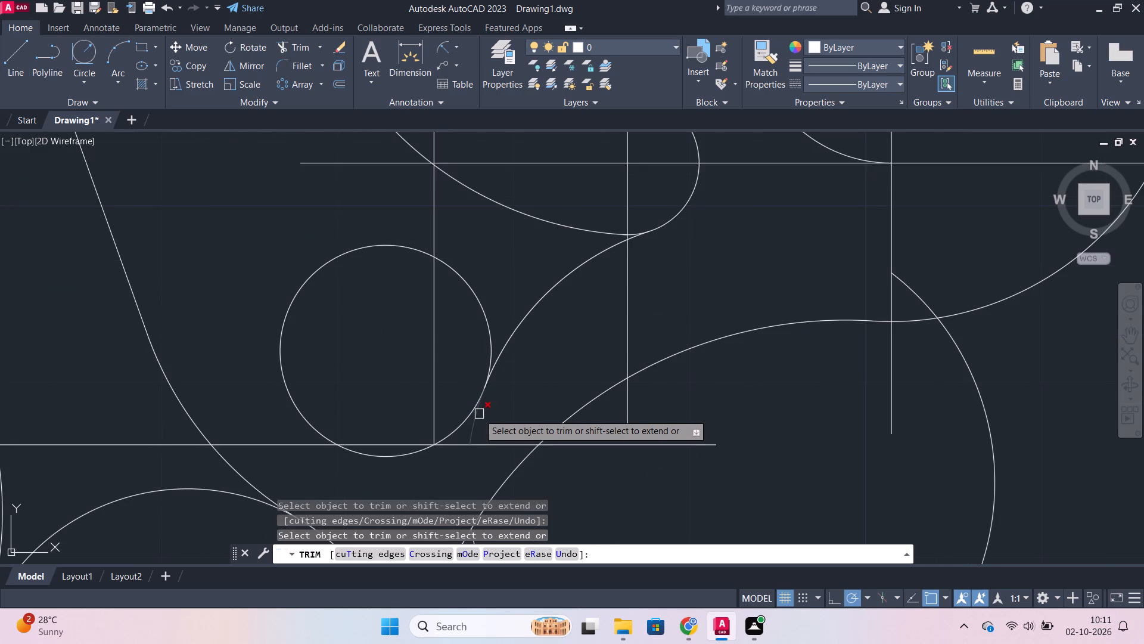
click(479, 414)
scroll(343, 381, down, 2)
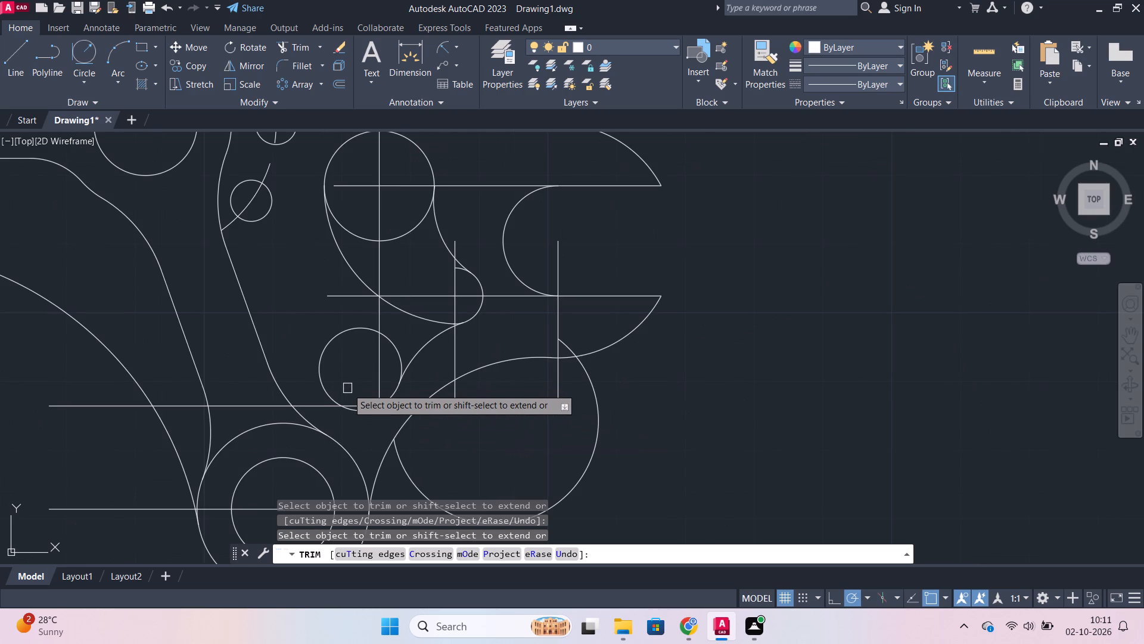
key(Escape)
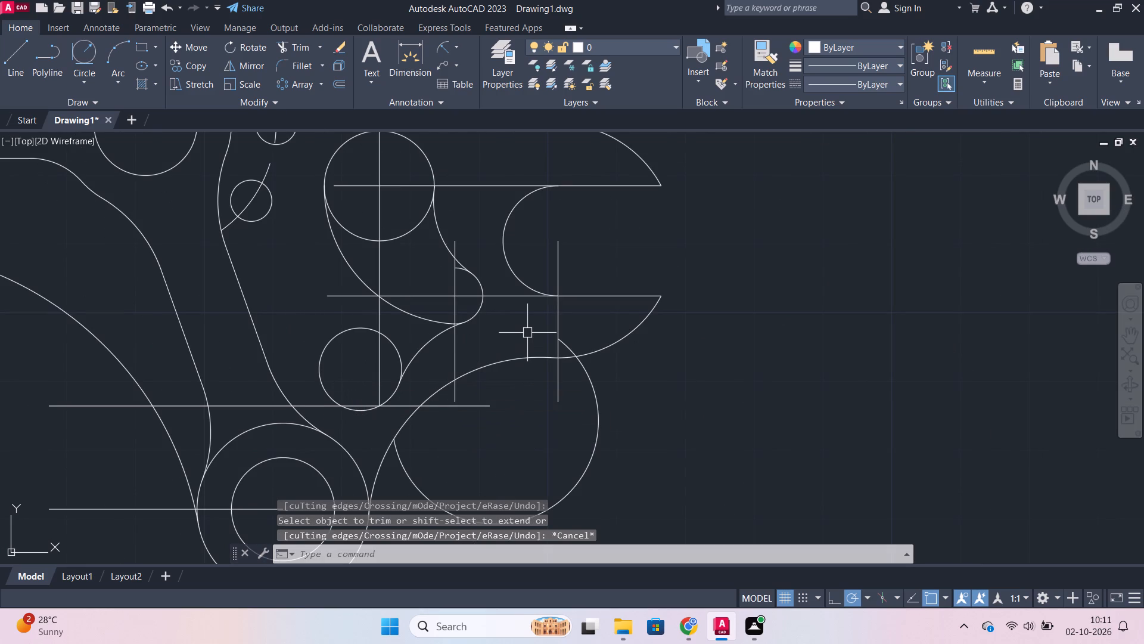
Extend the small circle's remaining arc over its upper left quarter to the lower jaw edge line.
scroll(483, 268, up, 1)
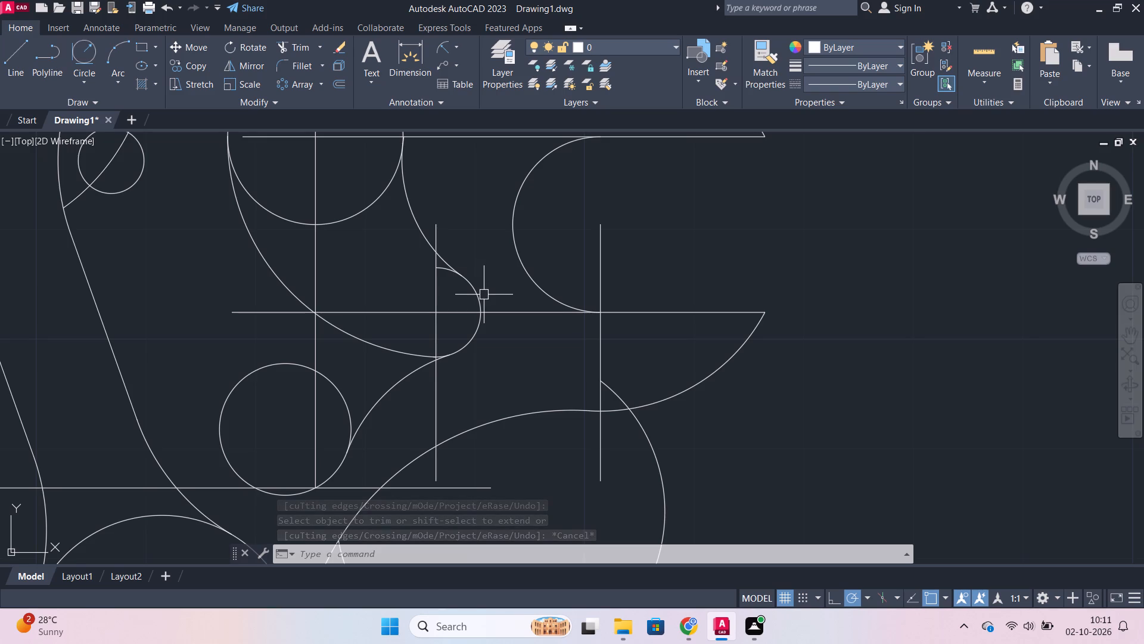
text(ex)
key(Return)
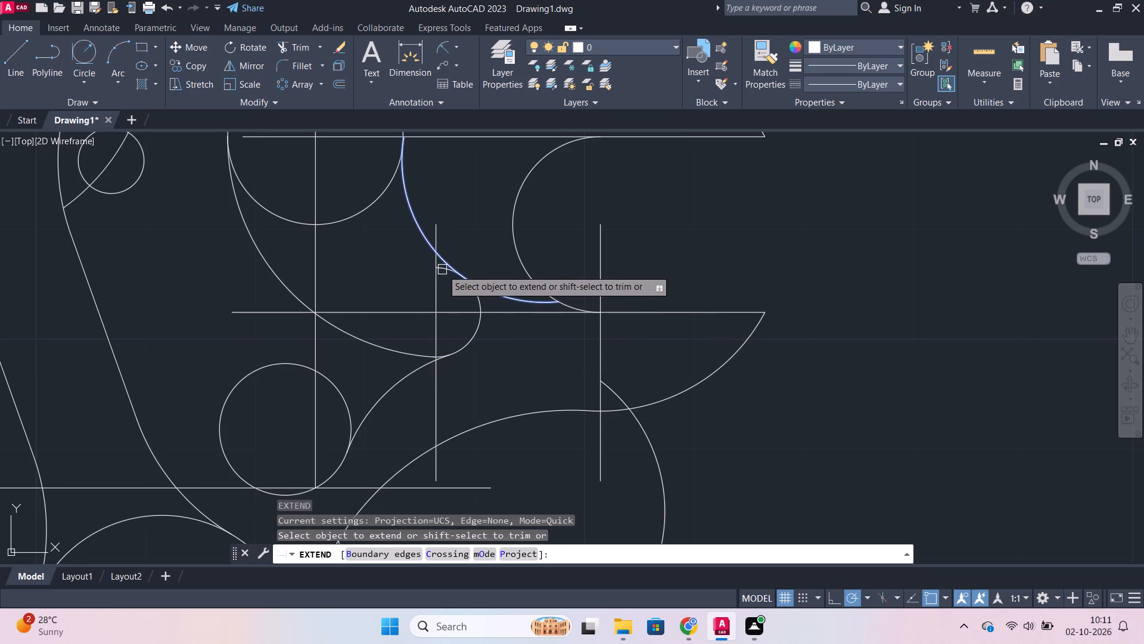
click(443, 273)
scroll(498, 296, down, 1)
key(Escape)
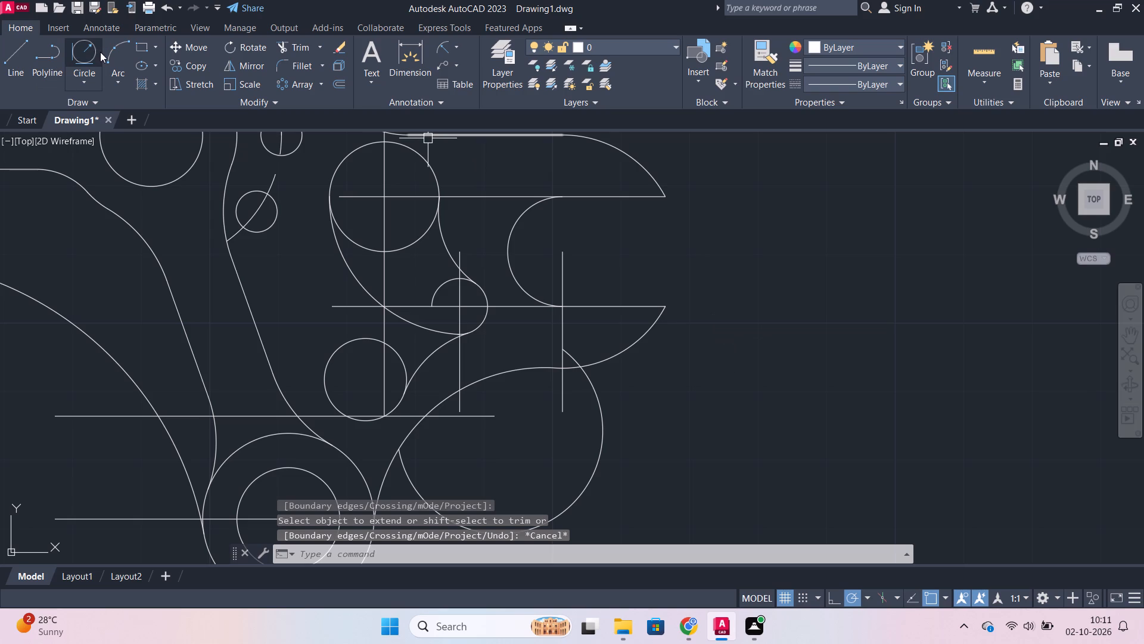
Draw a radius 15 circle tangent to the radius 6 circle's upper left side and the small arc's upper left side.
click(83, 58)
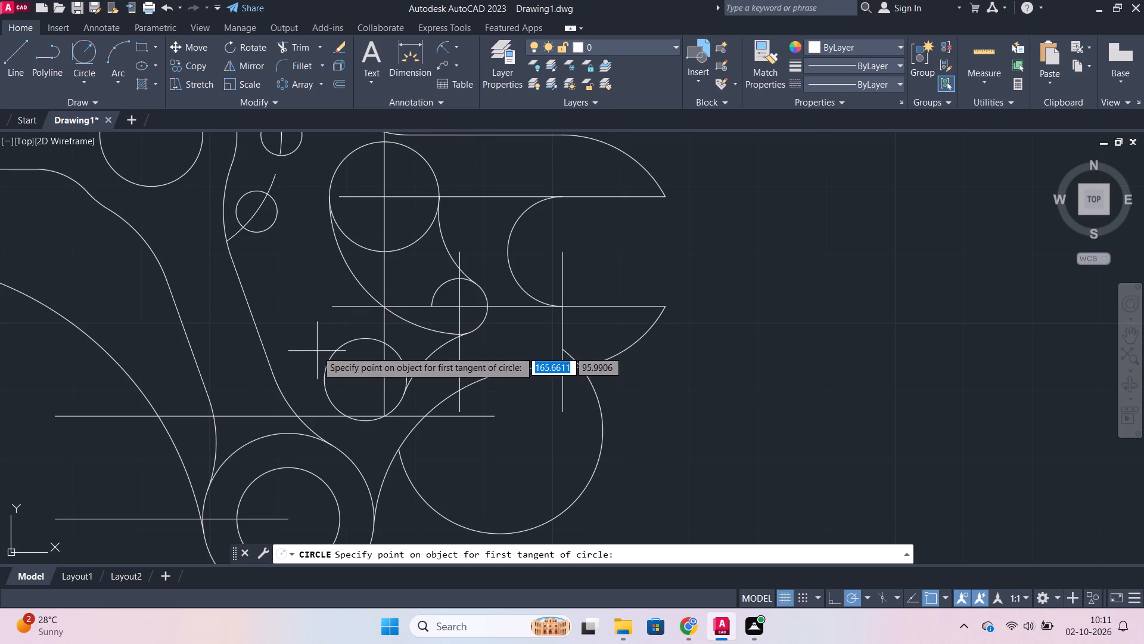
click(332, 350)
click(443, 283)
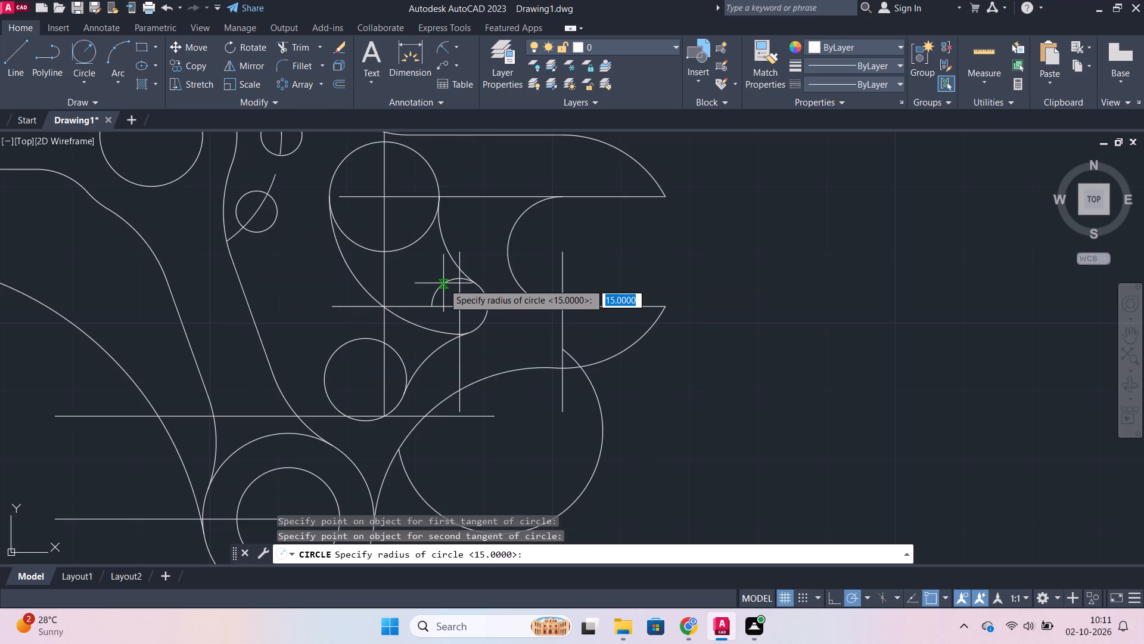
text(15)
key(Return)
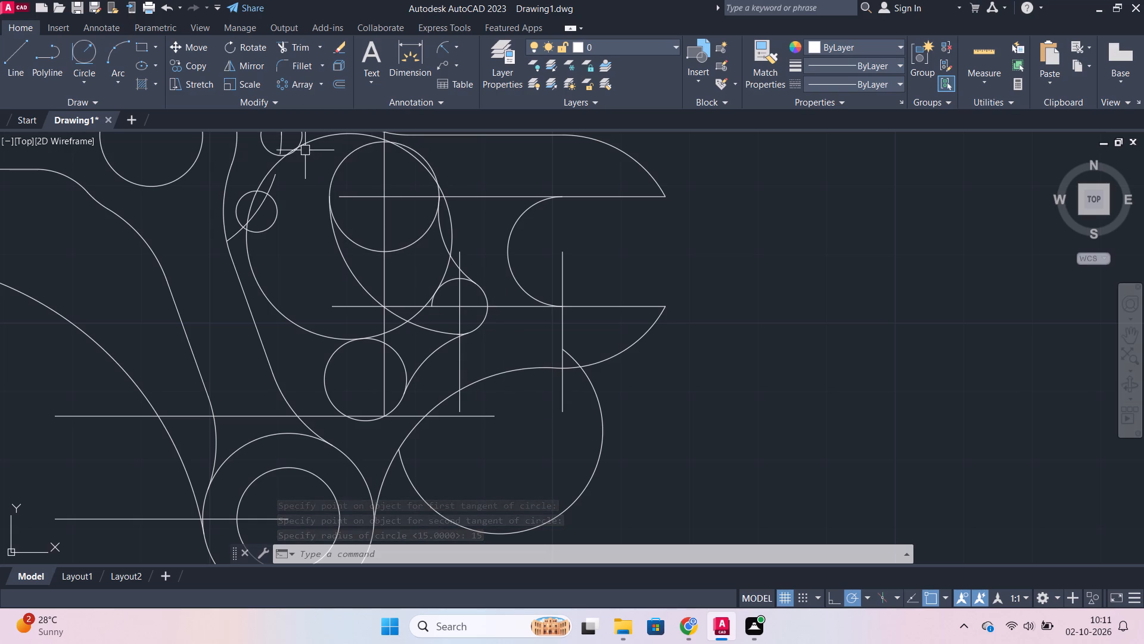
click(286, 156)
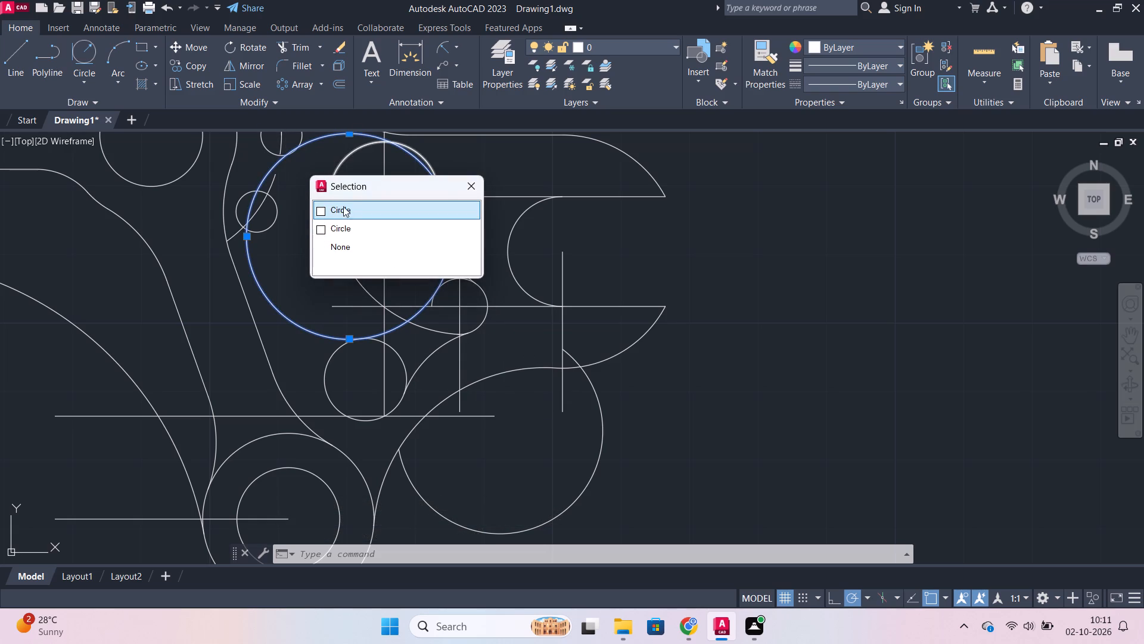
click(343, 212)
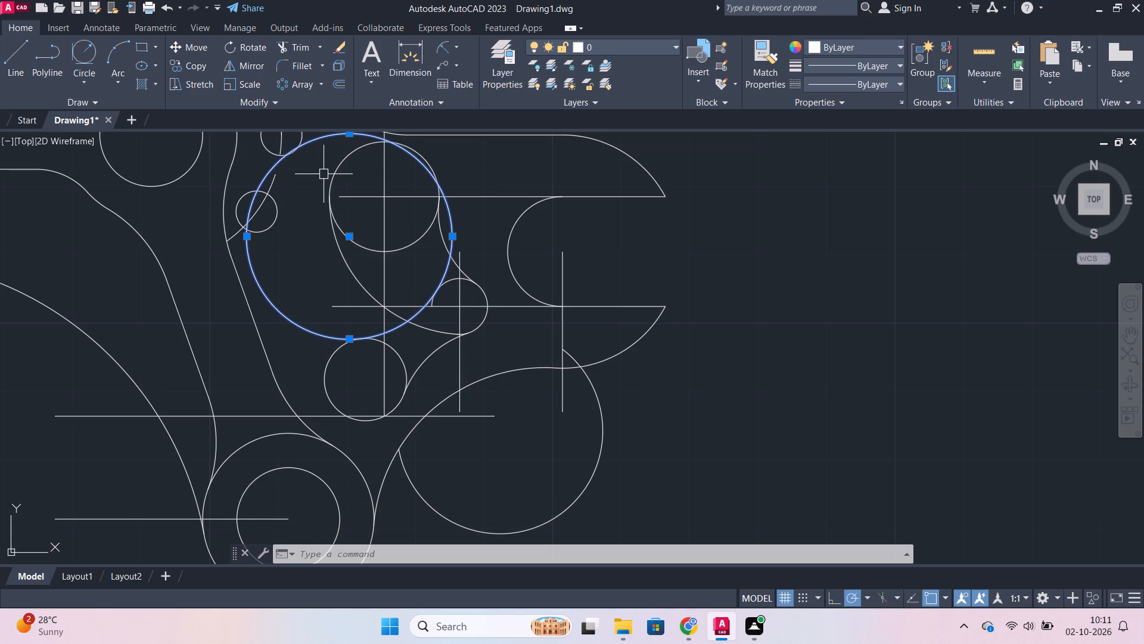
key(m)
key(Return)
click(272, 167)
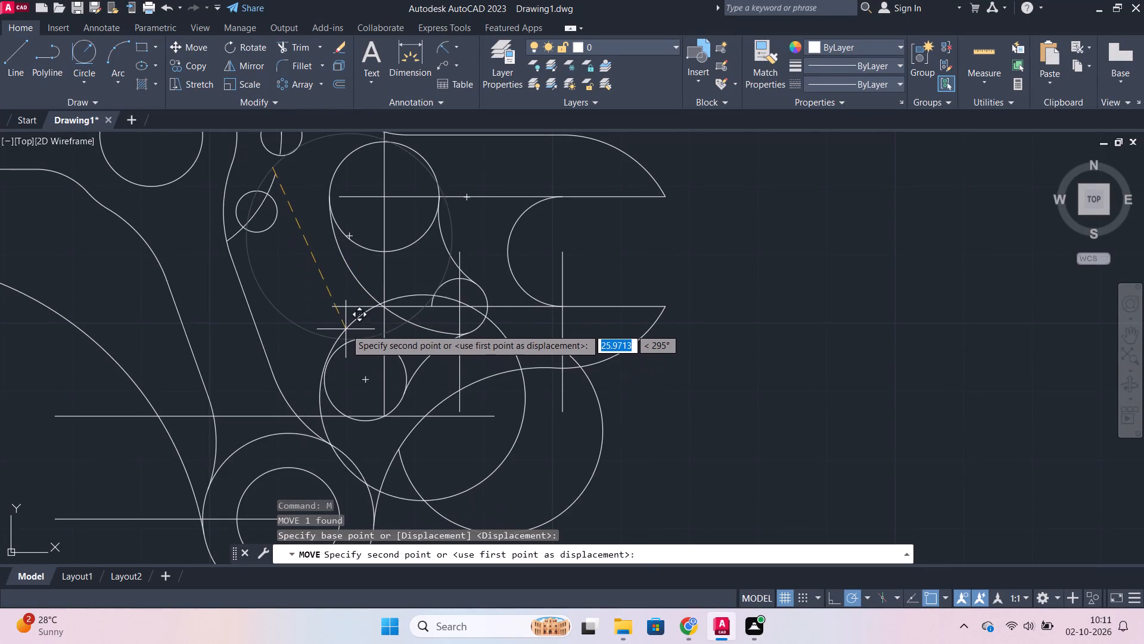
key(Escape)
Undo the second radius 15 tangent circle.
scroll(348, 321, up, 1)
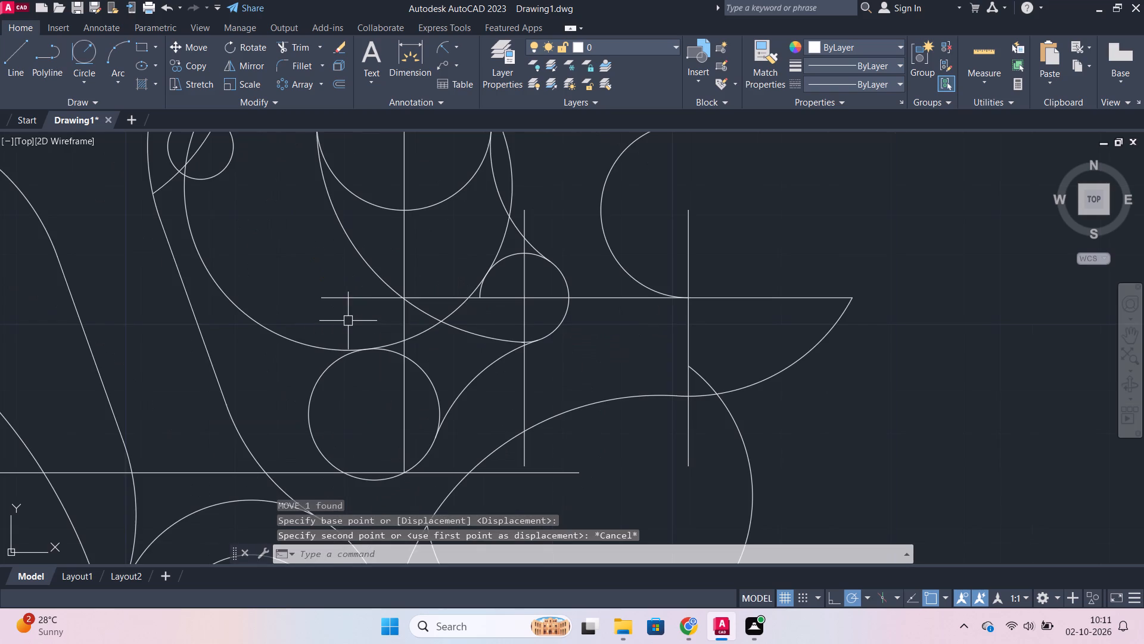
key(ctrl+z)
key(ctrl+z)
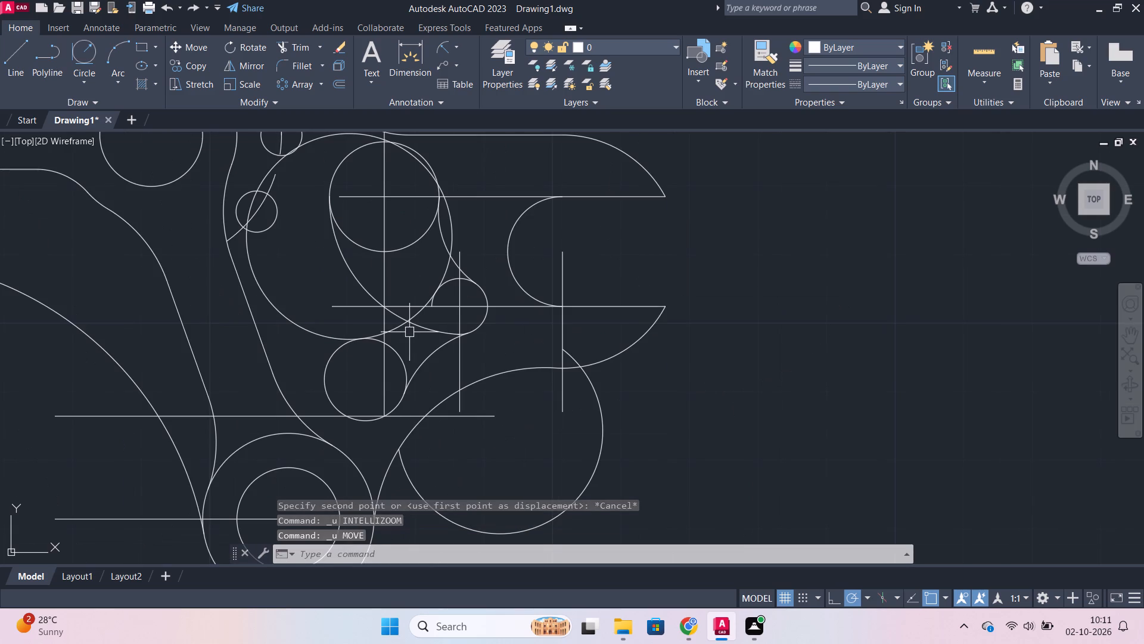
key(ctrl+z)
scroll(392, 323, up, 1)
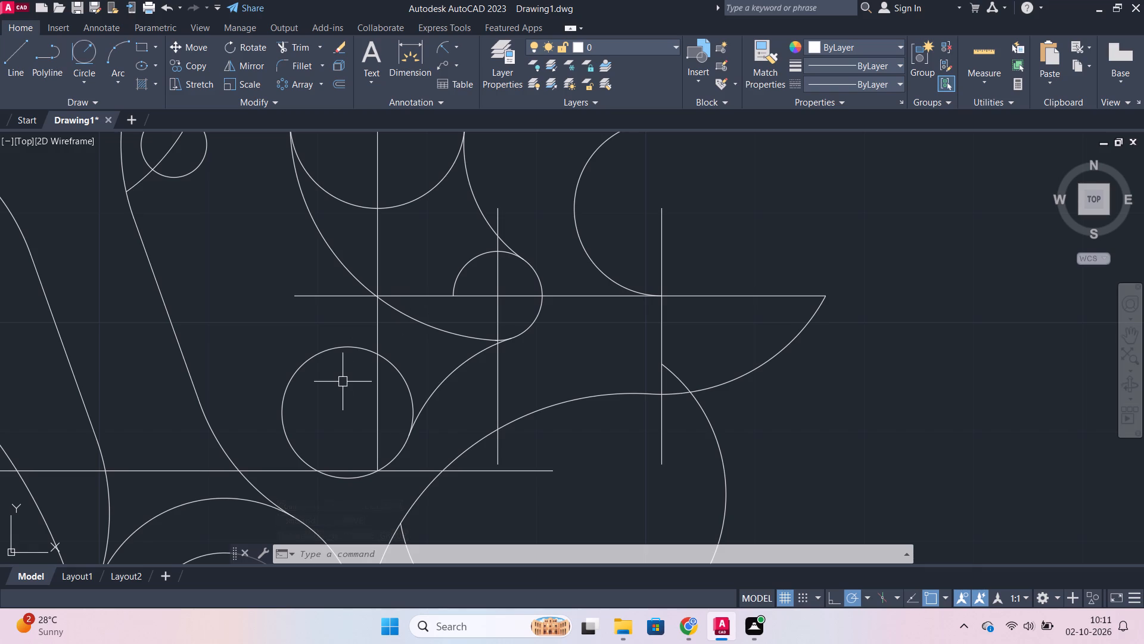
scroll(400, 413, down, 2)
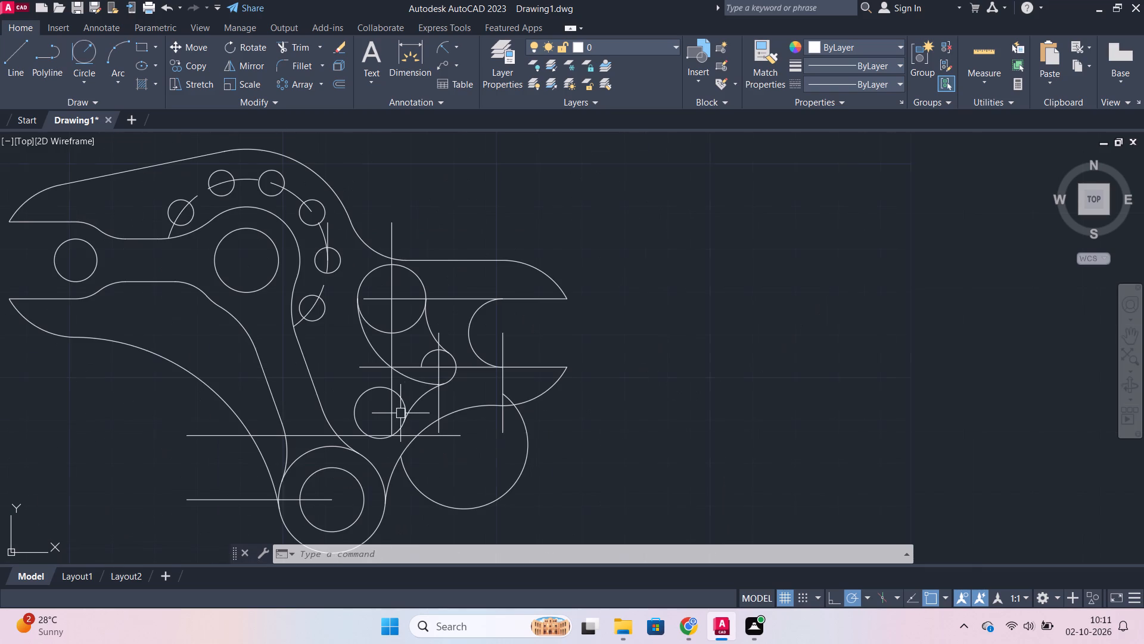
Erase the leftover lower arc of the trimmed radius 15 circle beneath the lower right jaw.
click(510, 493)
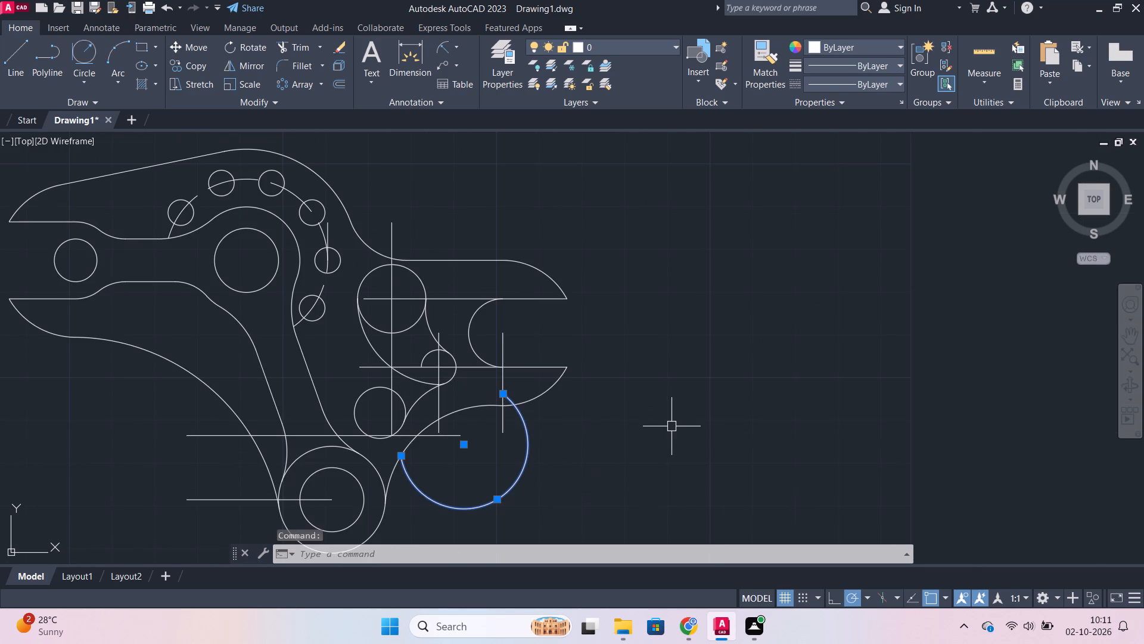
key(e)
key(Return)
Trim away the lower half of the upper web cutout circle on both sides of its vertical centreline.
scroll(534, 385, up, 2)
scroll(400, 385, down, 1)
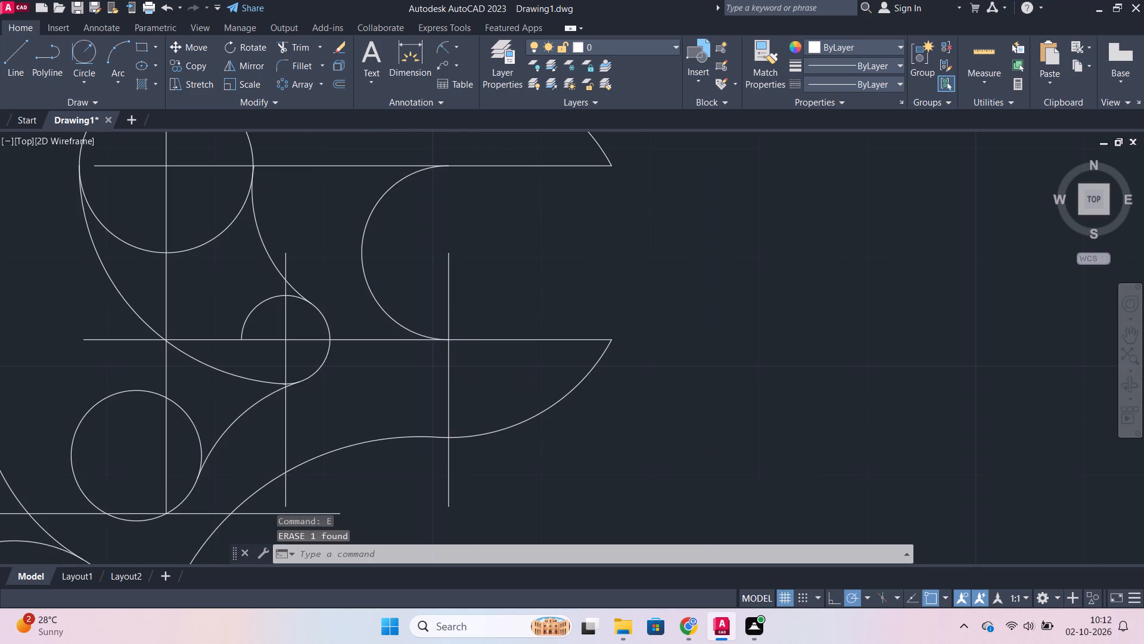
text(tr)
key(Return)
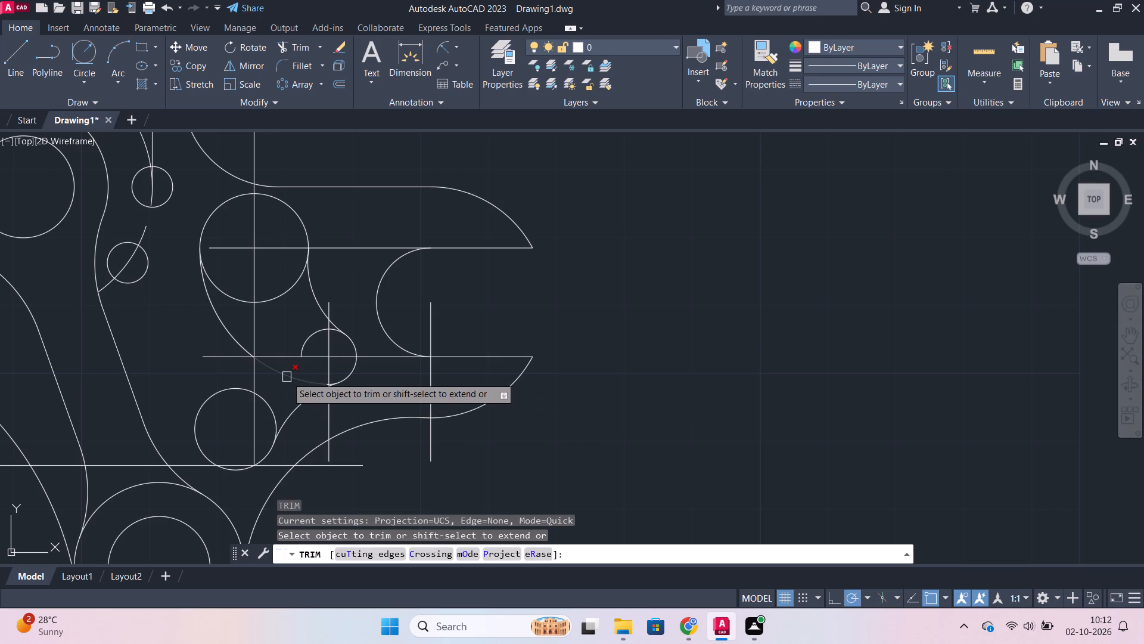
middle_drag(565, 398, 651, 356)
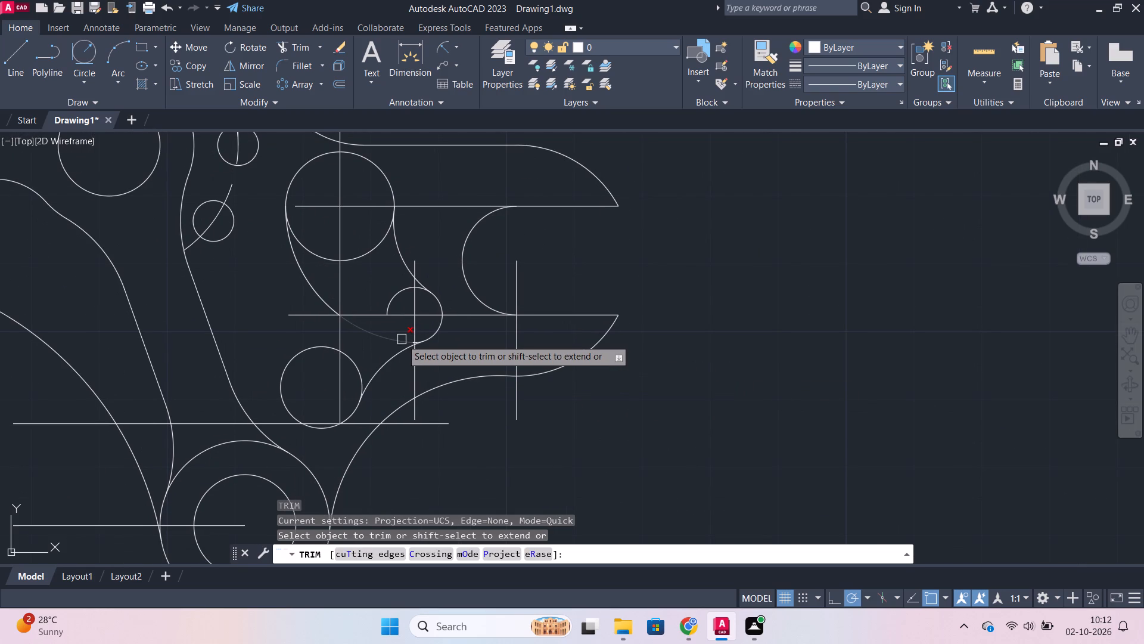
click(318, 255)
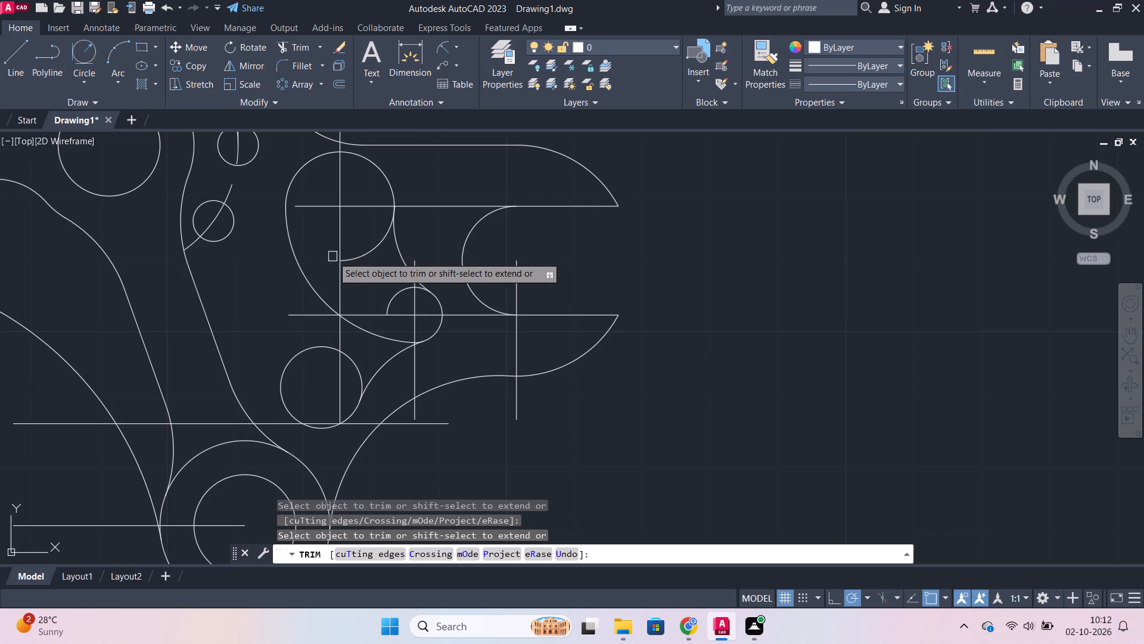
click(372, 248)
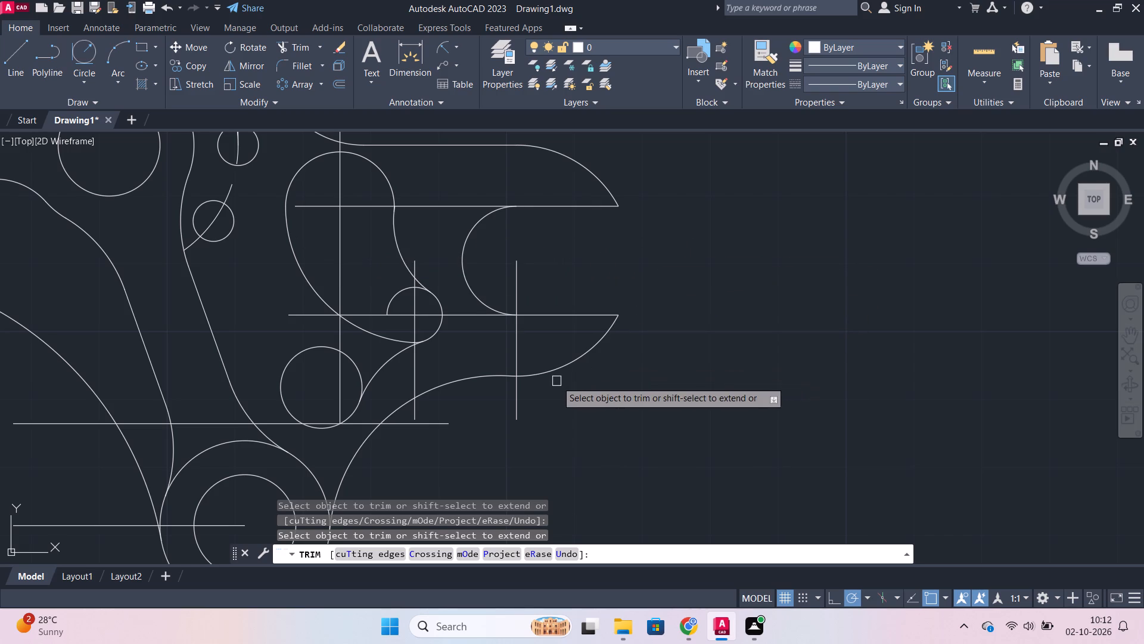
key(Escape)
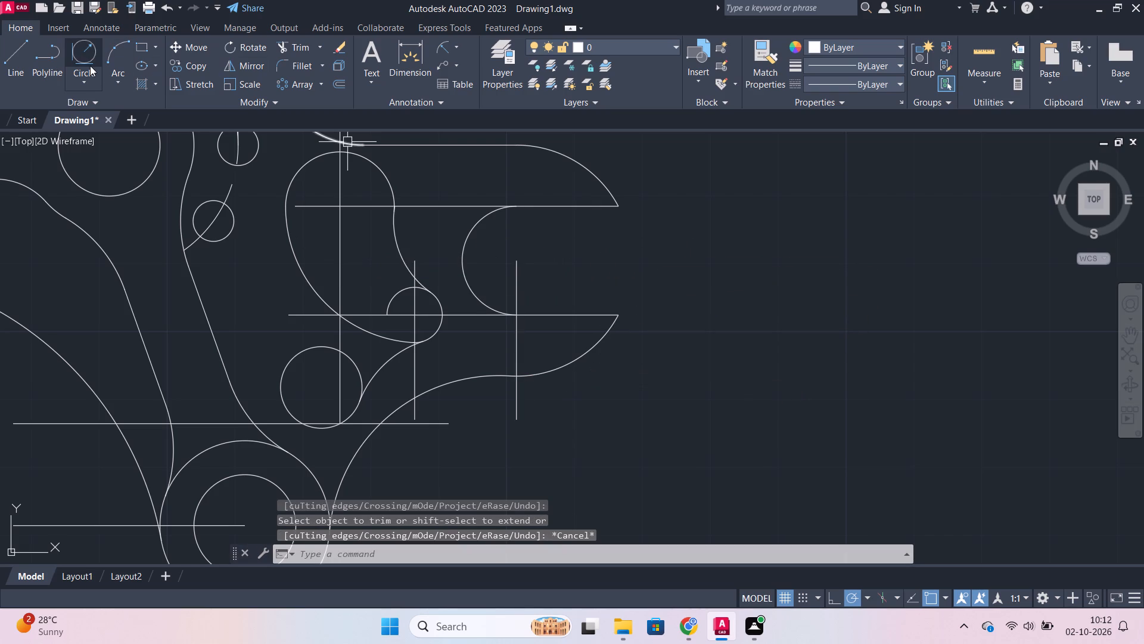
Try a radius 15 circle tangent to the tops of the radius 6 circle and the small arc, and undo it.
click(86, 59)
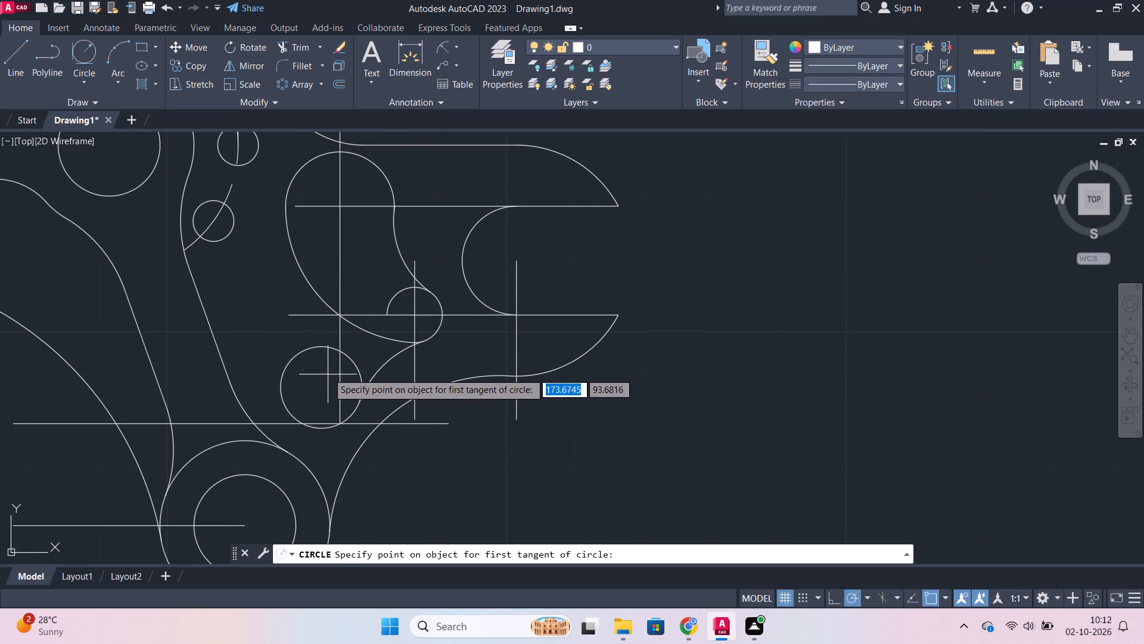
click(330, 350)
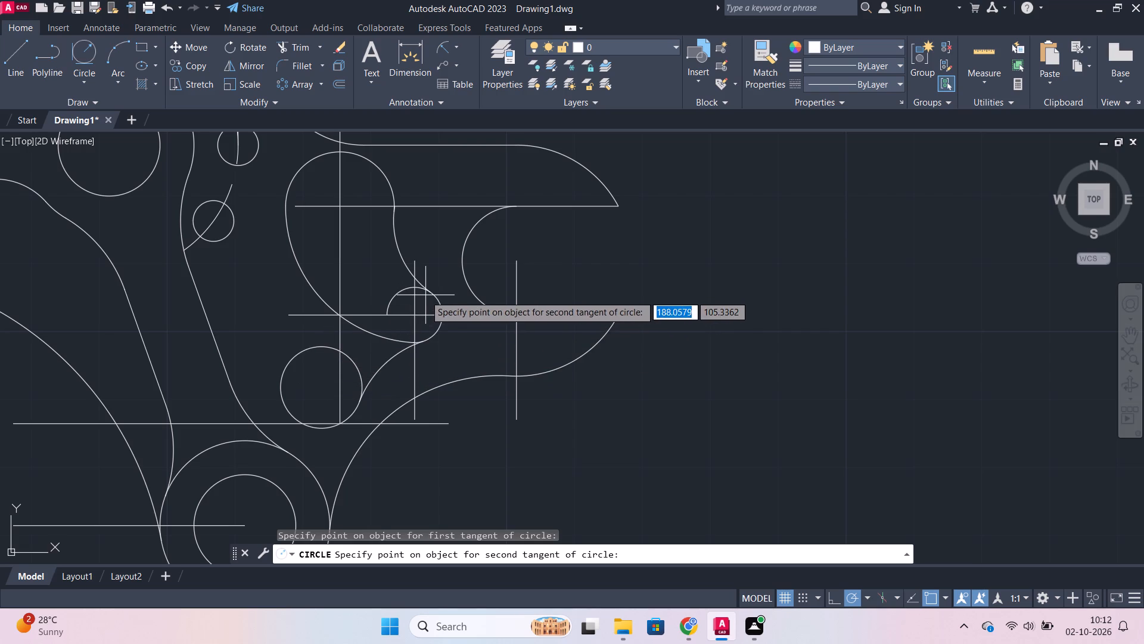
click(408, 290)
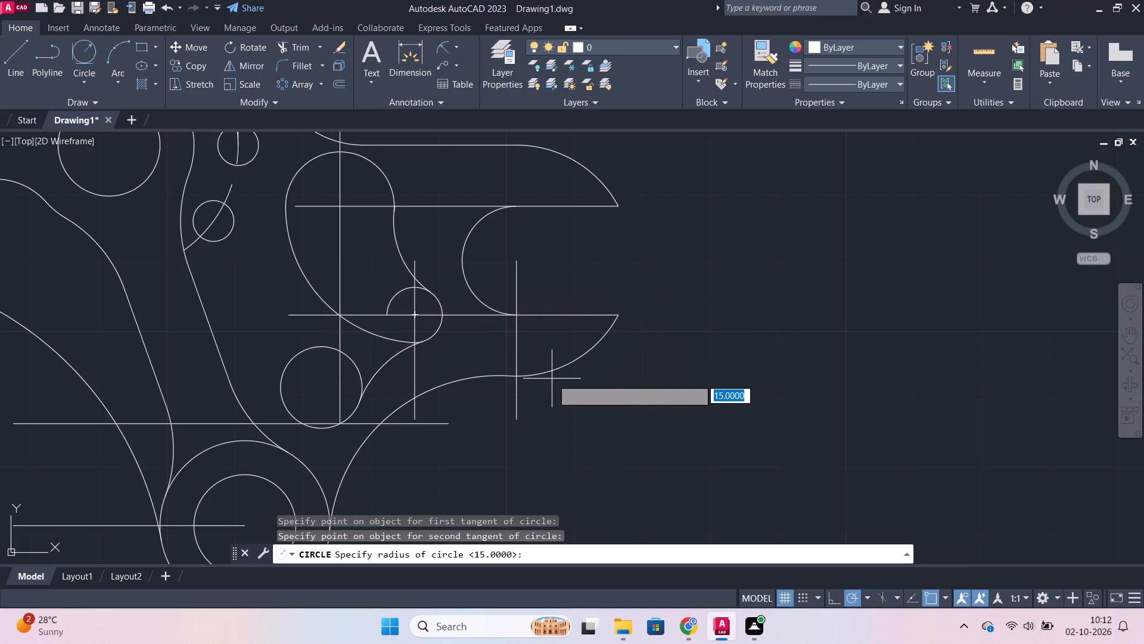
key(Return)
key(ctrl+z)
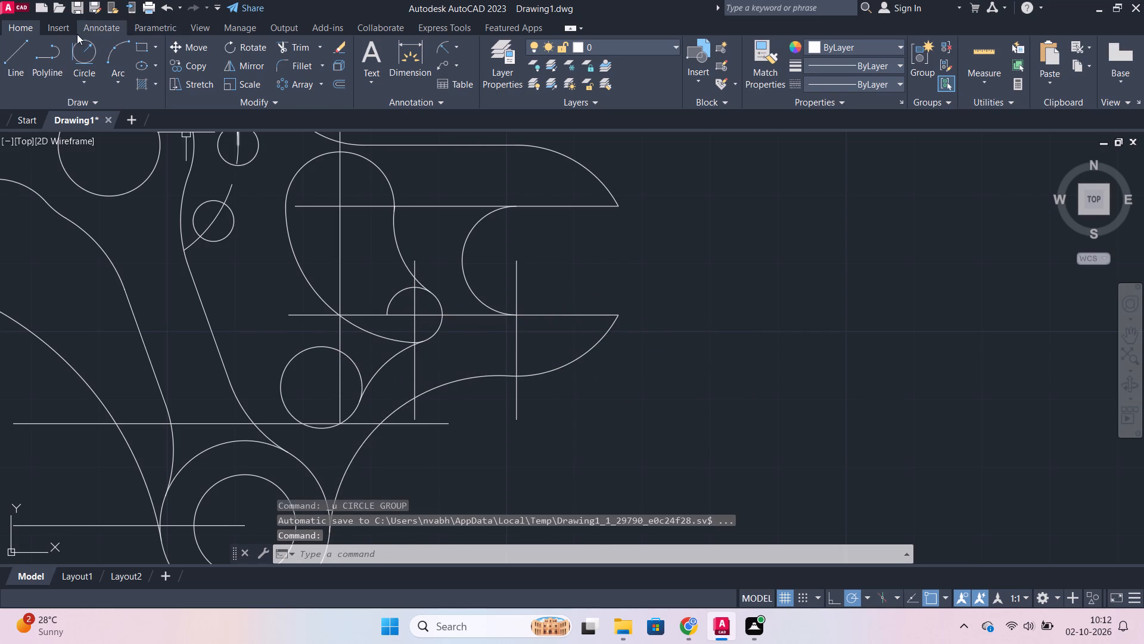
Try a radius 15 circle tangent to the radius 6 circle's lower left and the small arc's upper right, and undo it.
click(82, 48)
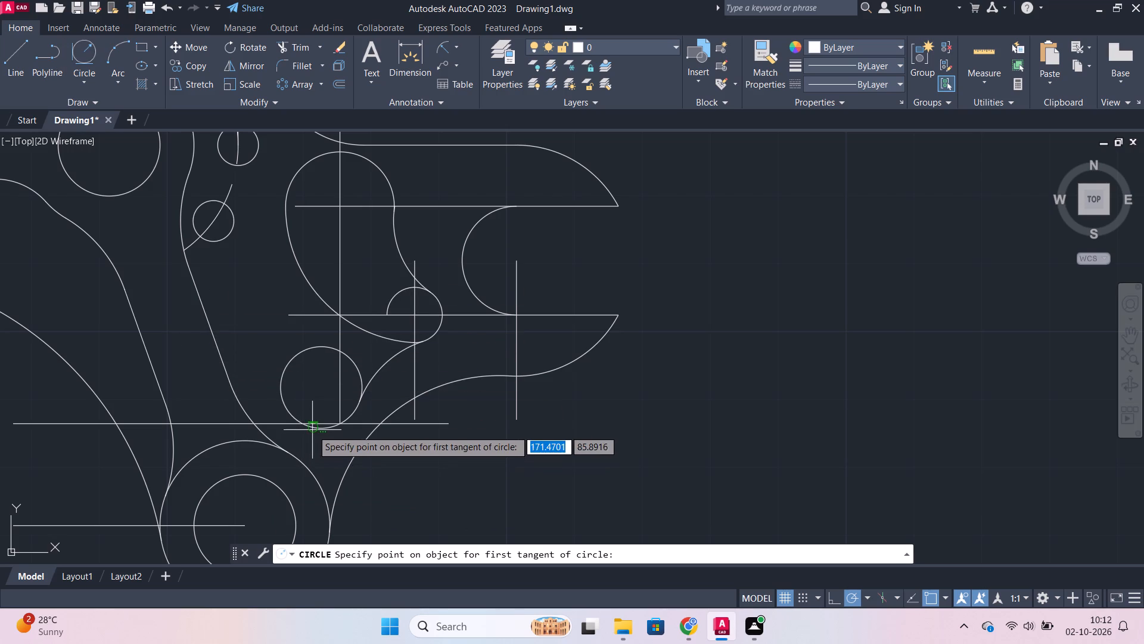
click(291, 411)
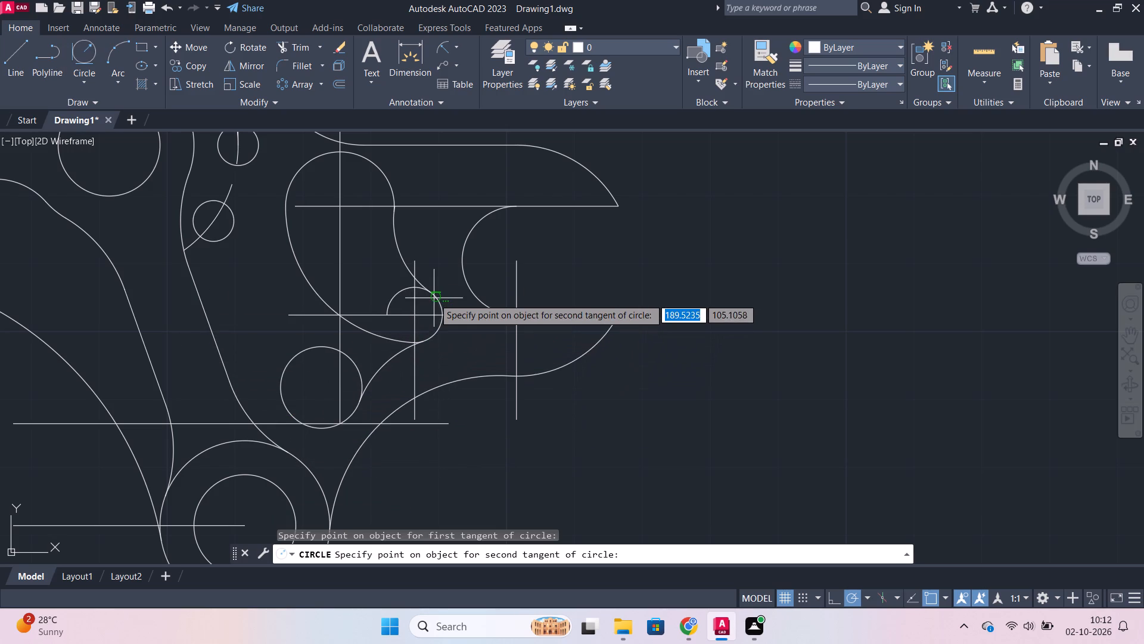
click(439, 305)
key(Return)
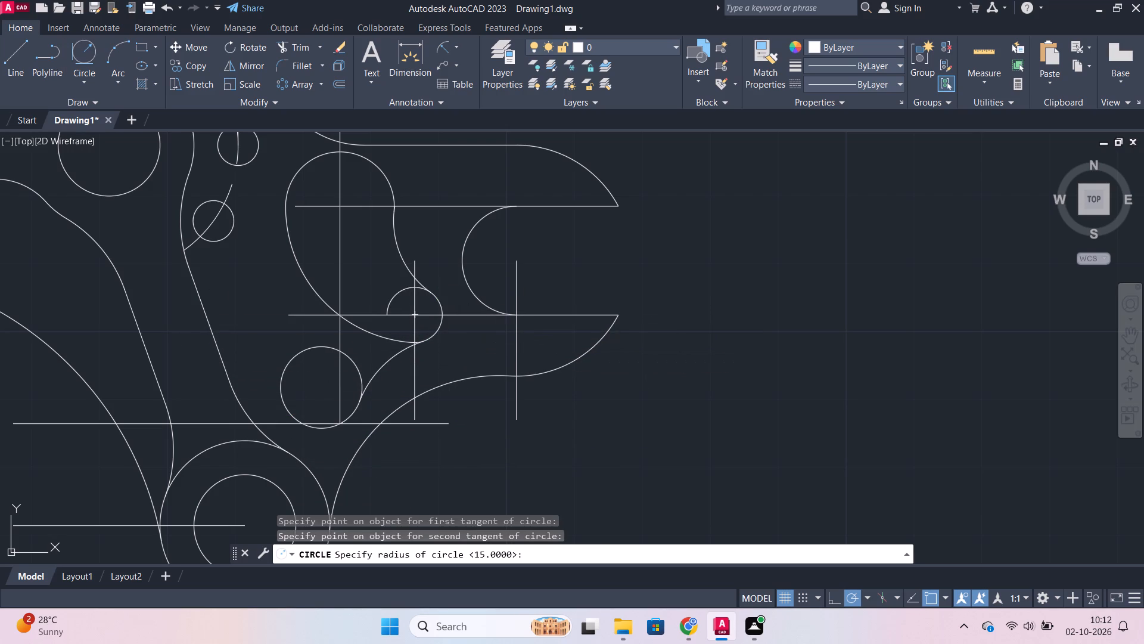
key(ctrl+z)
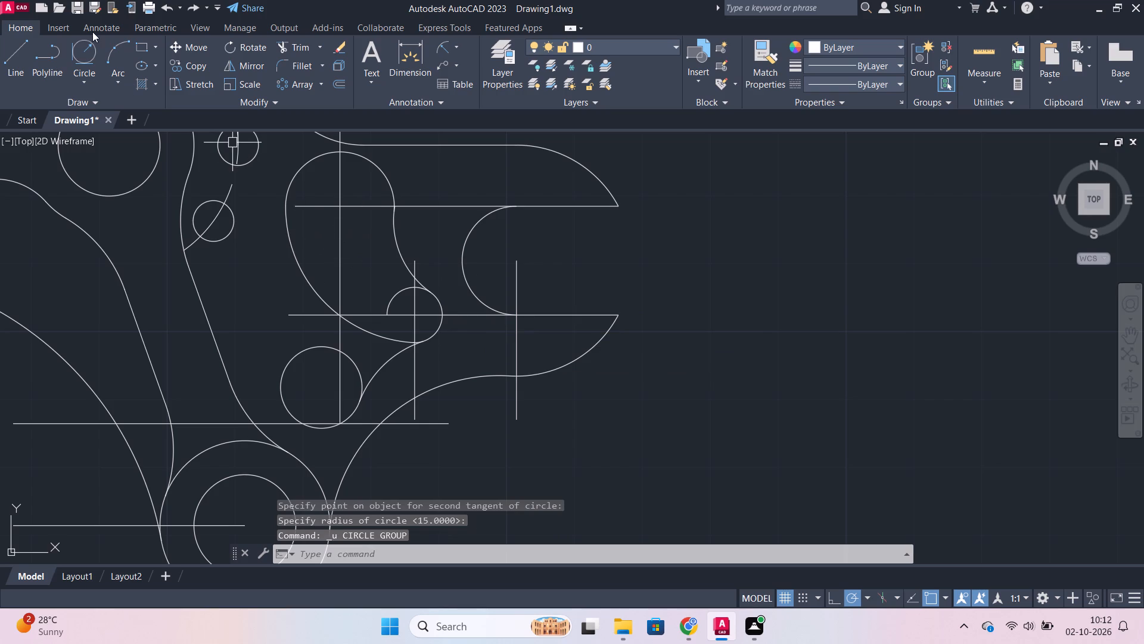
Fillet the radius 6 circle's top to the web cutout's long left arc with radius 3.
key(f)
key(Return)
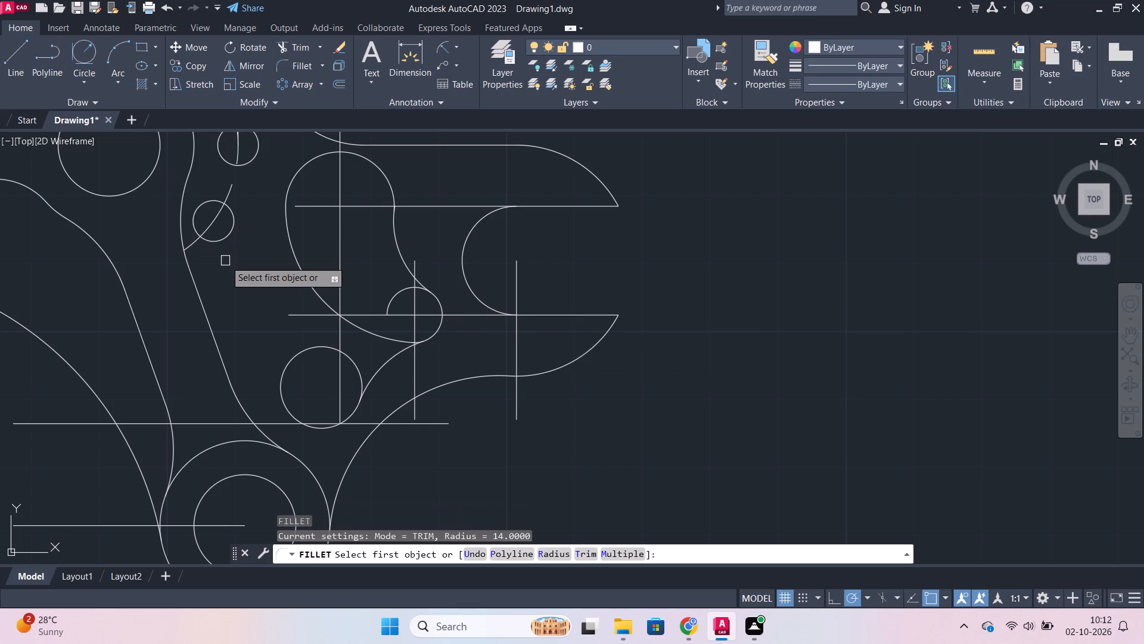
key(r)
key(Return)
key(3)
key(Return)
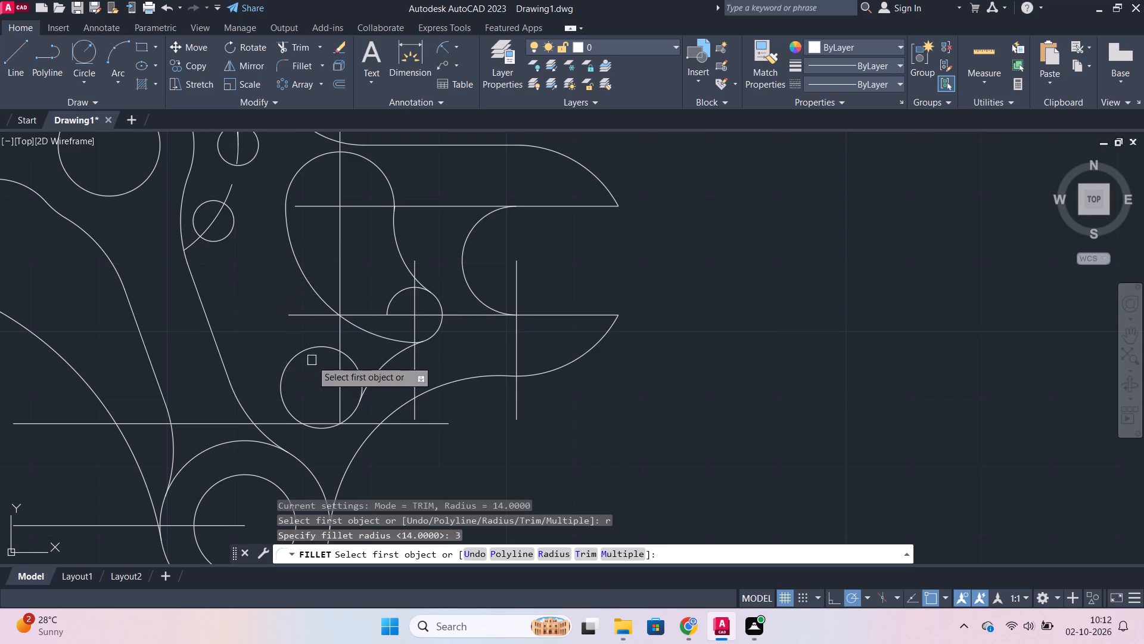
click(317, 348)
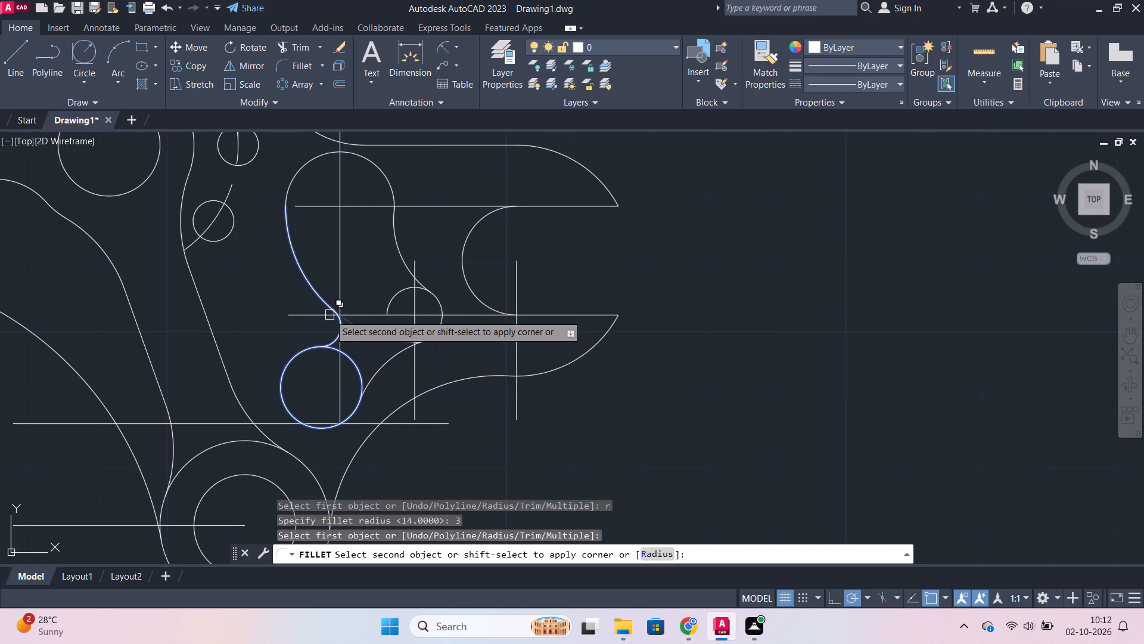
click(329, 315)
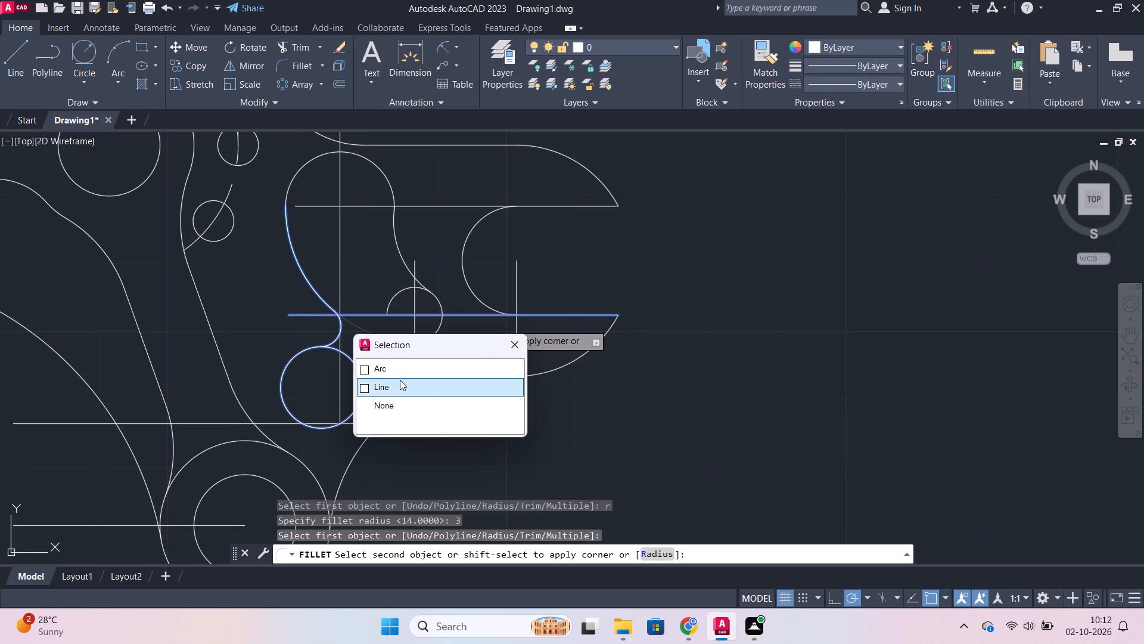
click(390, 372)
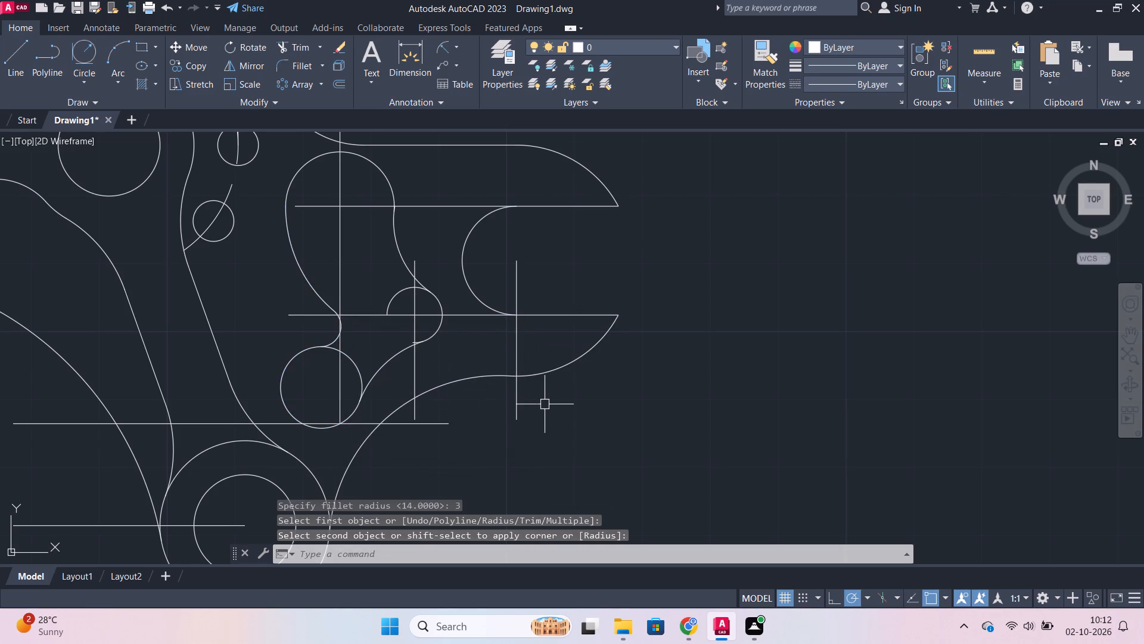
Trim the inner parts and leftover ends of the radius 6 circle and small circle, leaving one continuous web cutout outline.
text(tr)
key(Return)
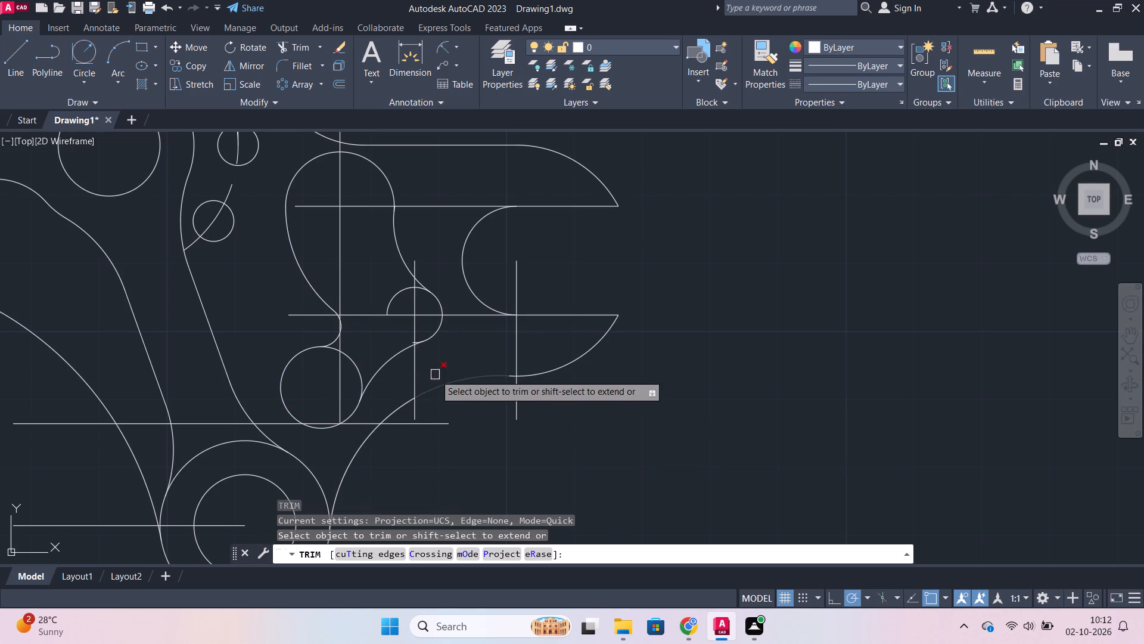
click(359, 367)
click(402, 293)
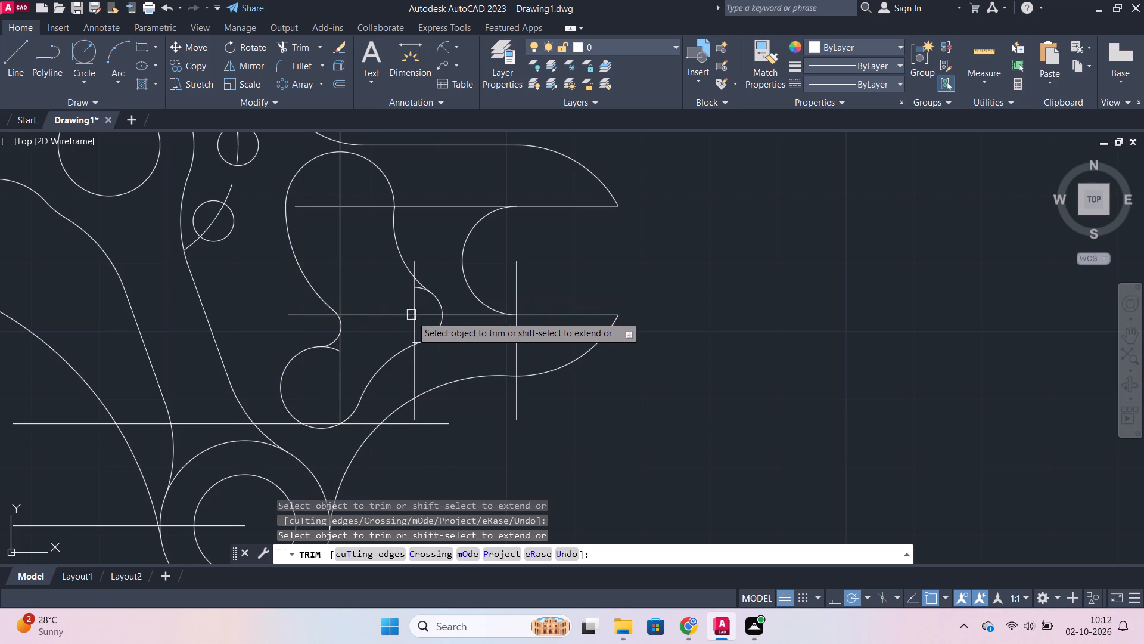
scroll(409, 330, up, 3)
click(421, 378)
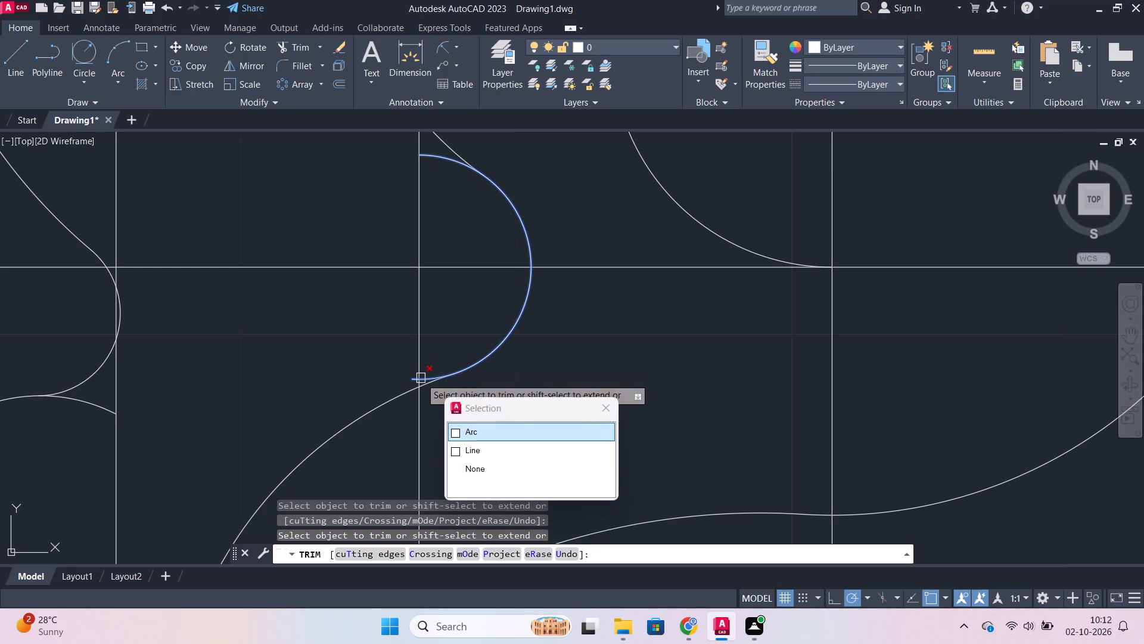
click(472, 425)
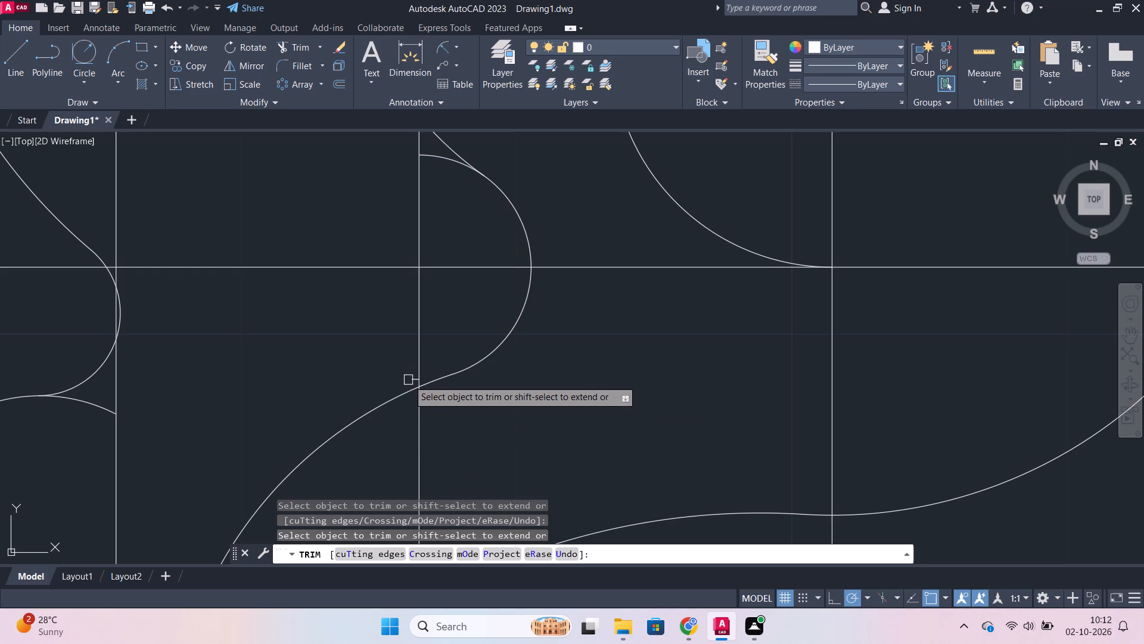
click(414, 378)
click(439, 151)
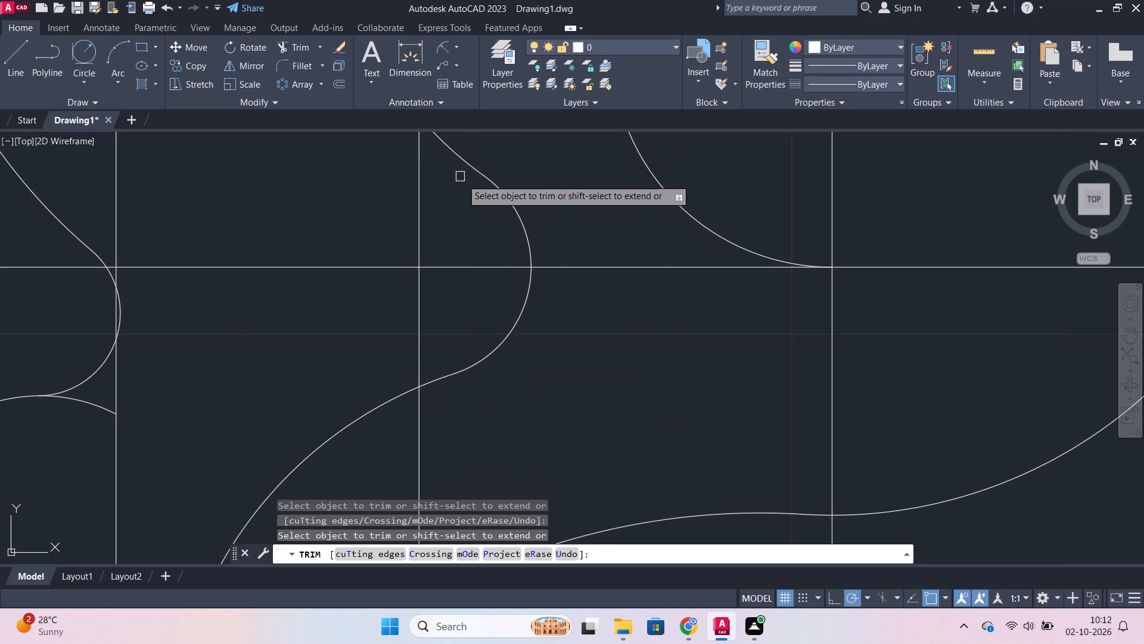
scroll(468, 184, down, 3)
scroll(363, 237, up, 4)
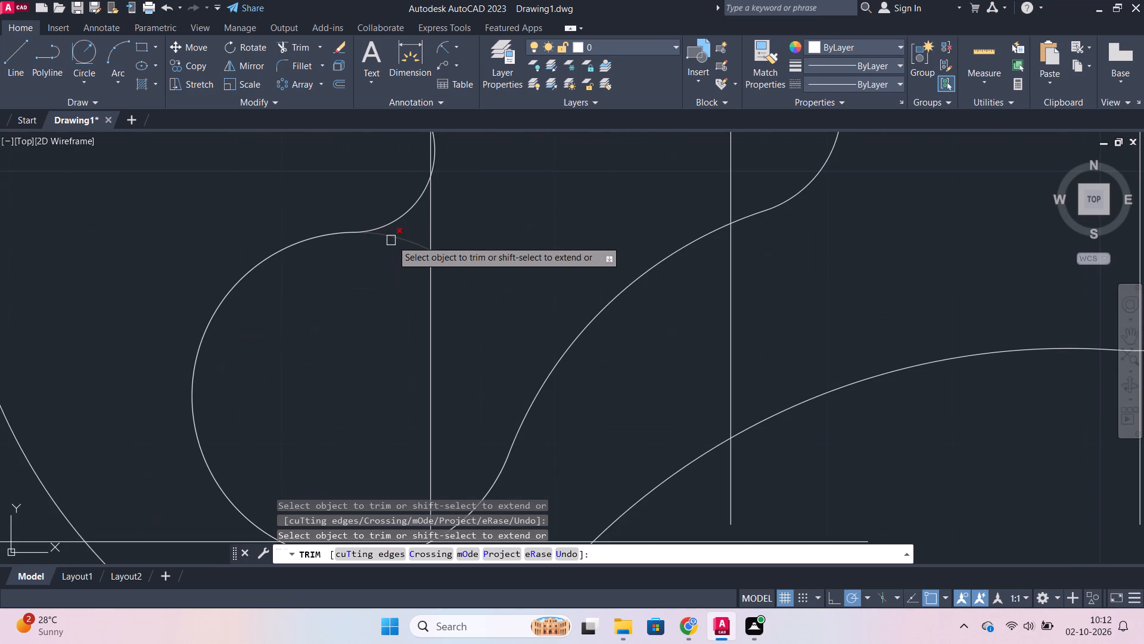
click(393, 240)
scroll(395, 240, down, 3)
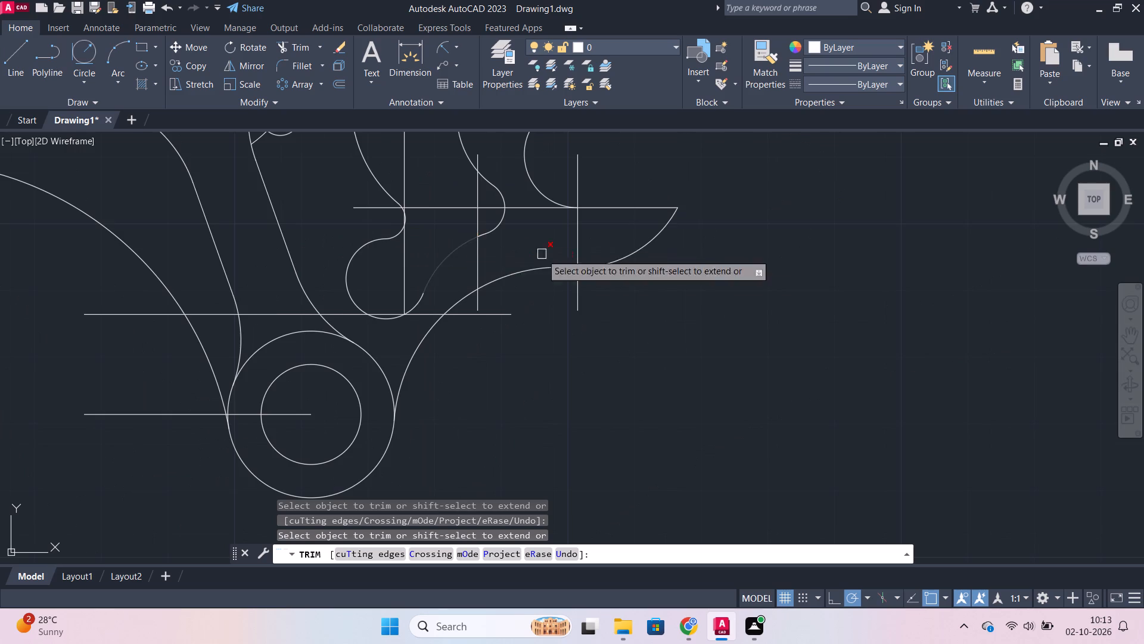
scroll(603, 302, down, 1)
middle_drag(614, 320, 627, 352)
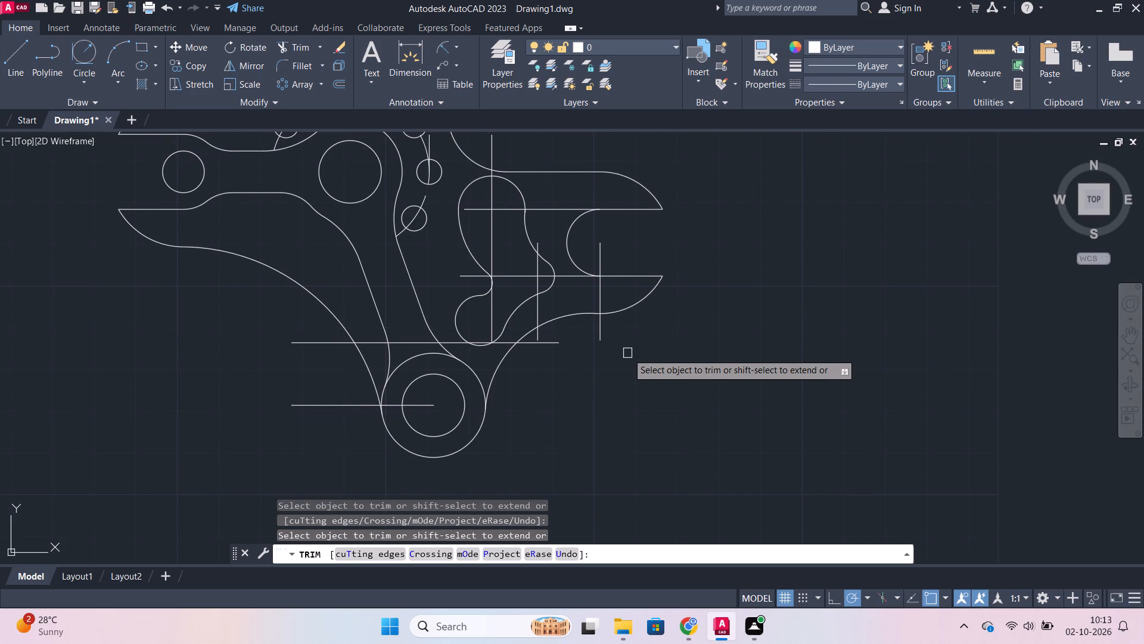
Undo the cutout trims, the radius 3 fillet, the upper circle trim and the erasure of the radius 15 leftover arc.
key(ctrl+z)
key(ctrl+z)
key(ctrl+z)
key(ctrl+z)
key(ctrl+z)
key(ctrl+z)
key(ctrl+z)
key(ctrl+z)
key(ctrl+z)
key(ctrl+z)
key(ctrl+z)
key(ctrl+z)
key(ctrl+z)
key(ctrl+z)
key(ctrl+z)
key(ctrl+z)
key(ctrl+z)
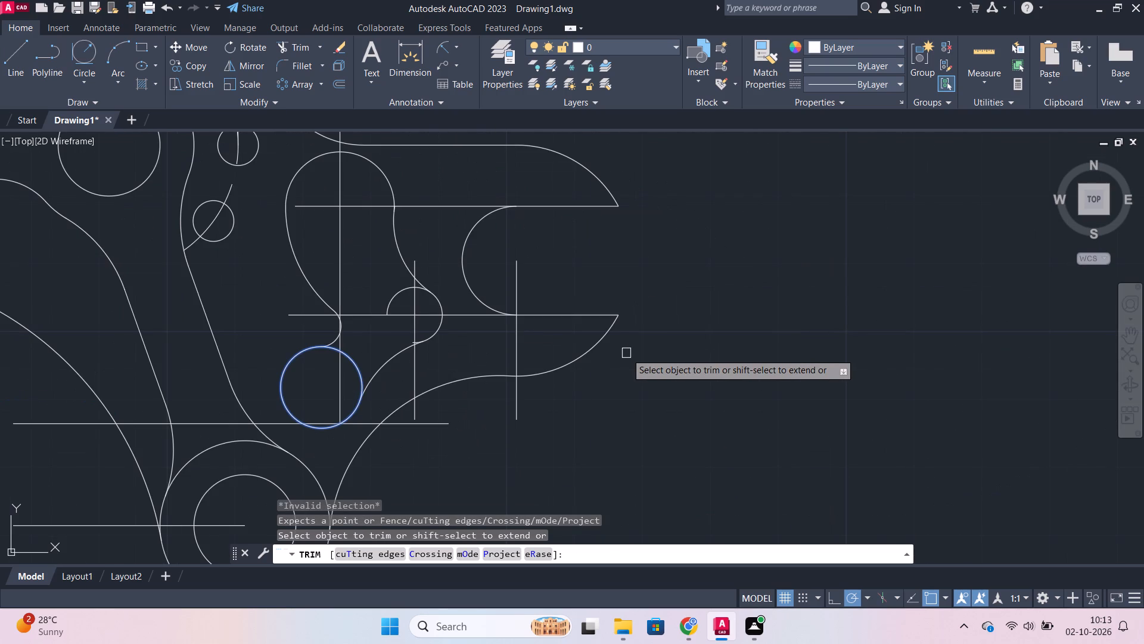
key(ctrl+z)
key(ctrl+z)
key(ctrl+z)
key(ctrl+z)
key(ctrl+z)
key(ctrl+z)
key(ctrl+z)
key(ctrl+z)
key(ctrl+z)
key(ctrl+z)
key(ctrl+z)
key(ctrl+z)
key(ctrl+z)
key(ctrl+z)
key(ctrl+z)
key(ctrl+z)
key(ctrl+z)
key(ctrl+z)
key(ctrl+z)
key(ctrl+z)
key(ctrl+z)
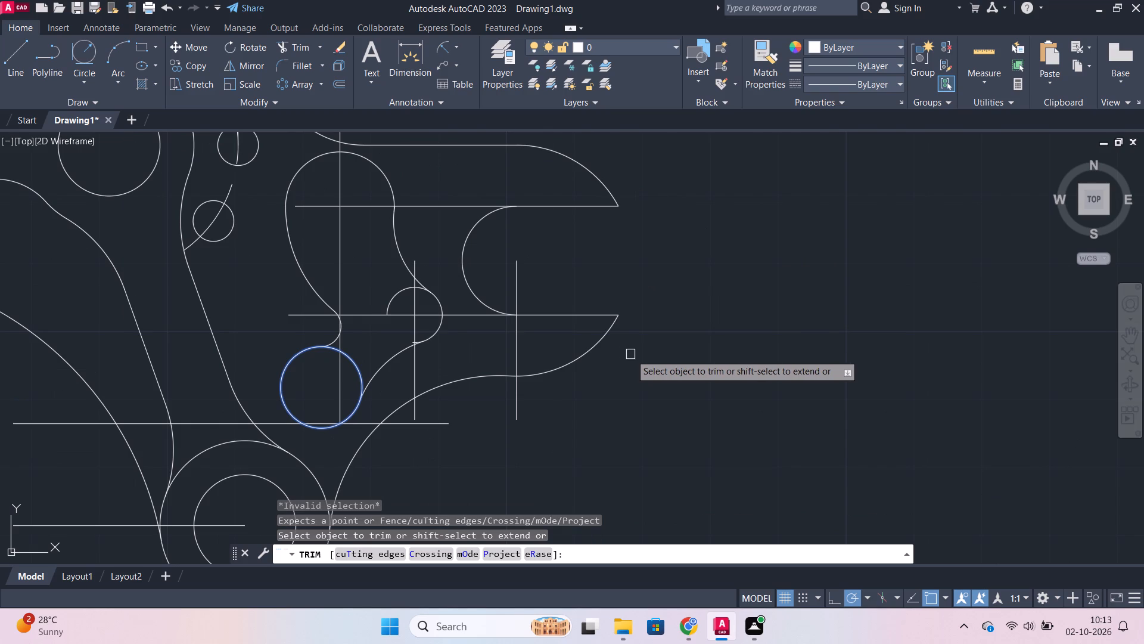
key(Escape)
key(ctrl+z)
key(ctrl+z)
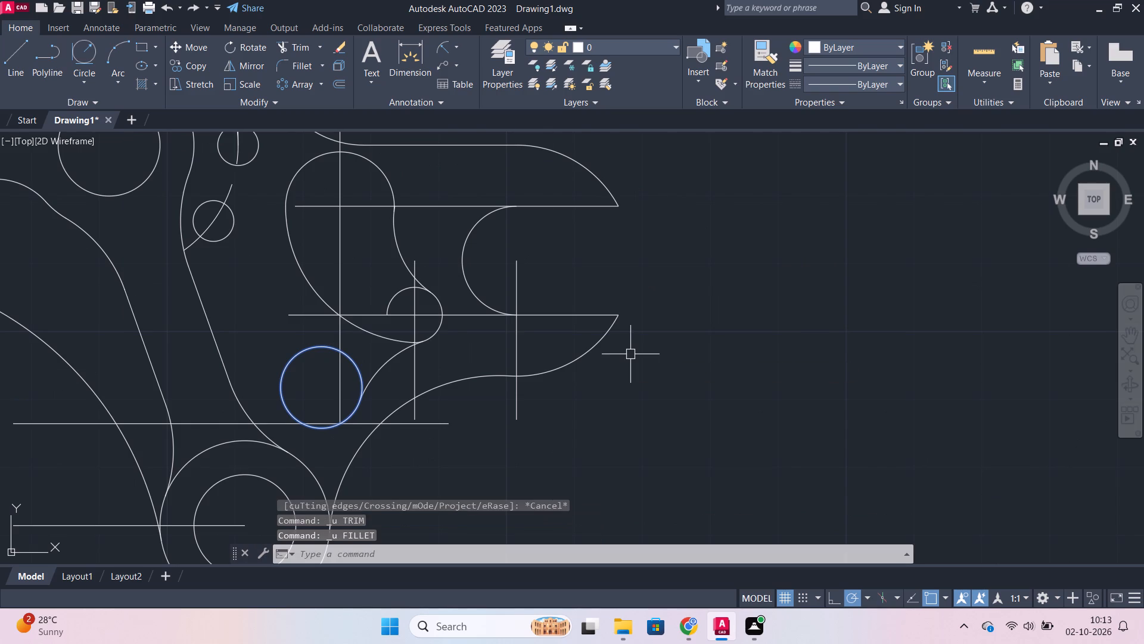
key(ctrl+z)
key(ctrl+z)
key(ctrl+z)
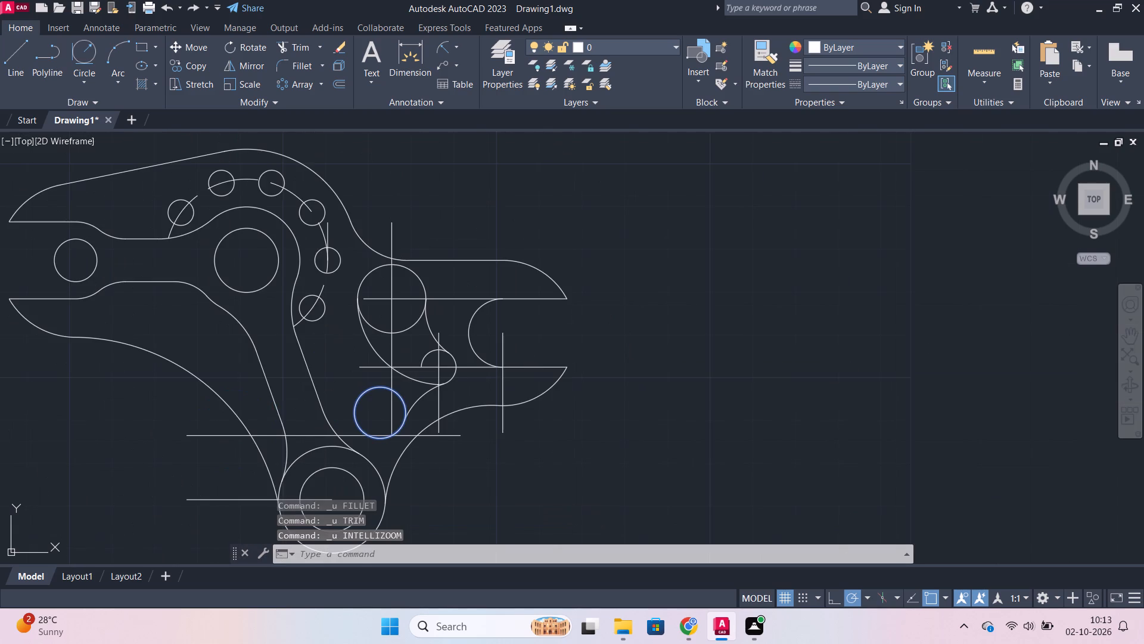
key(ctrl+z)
Undo the small arc's extension and the earlier trims, back to the full radius 15 circle and full small circle.
key(ctrl+z)
key(ctrl+z)
key(ctrl+z)
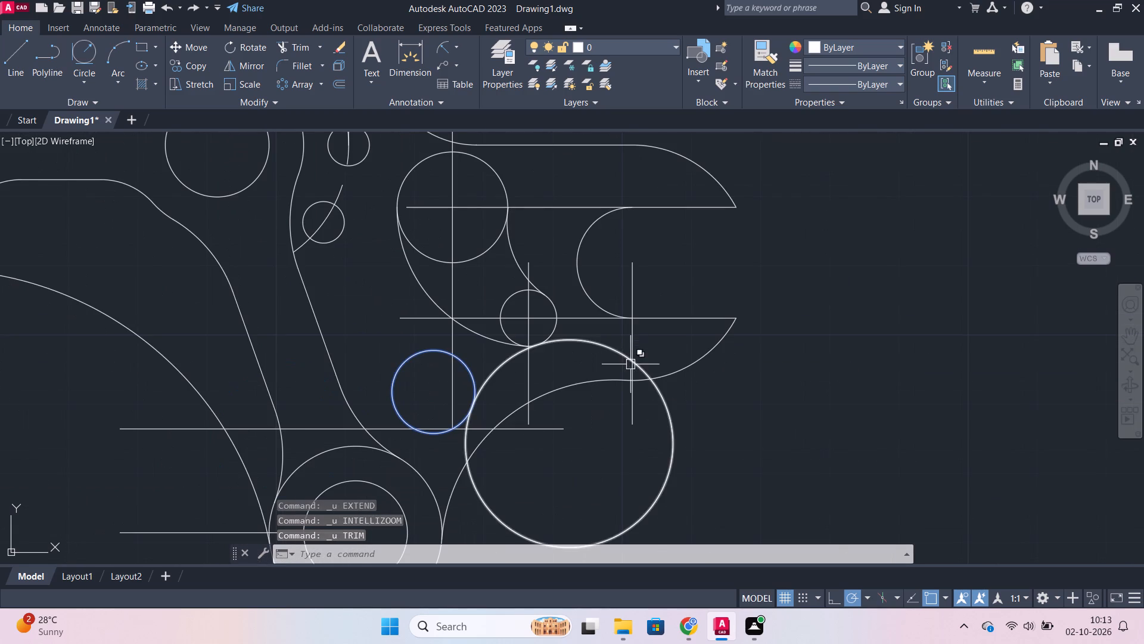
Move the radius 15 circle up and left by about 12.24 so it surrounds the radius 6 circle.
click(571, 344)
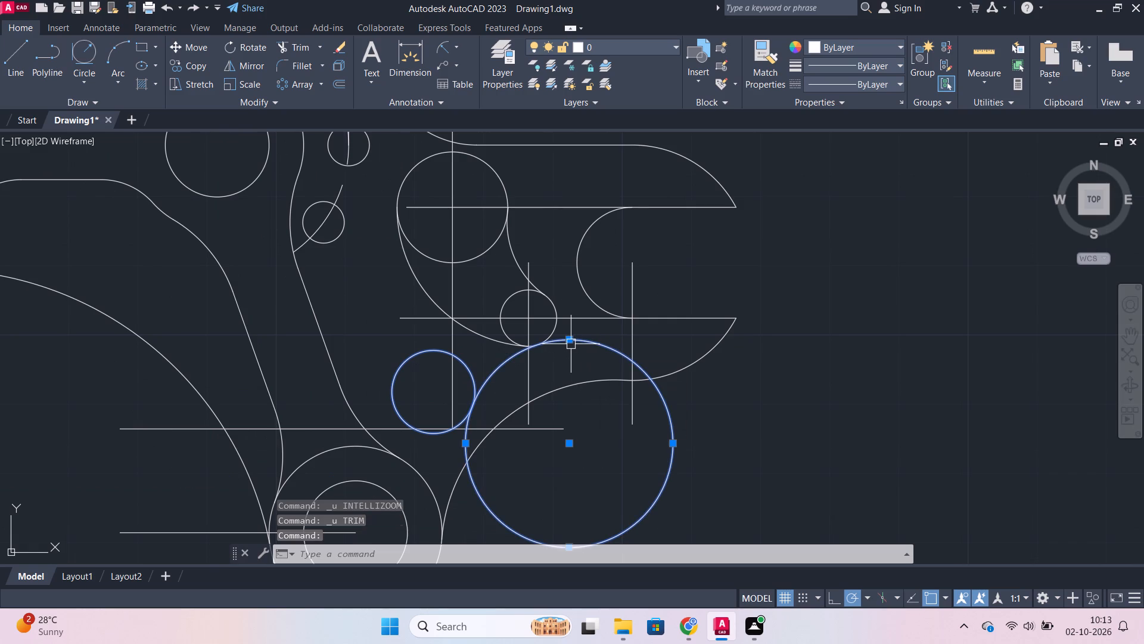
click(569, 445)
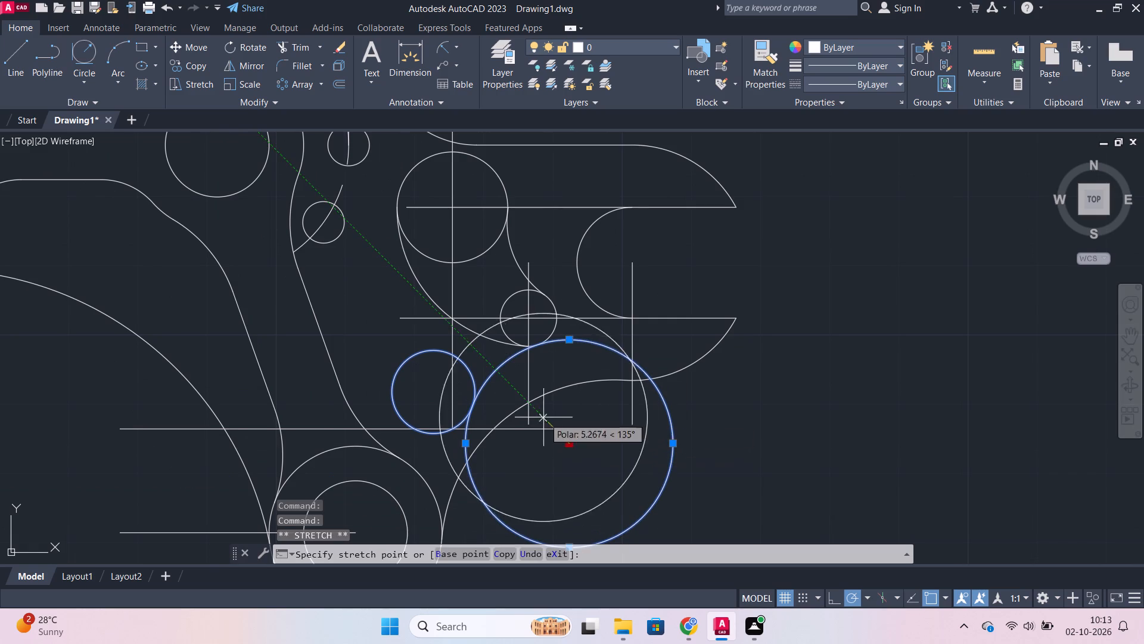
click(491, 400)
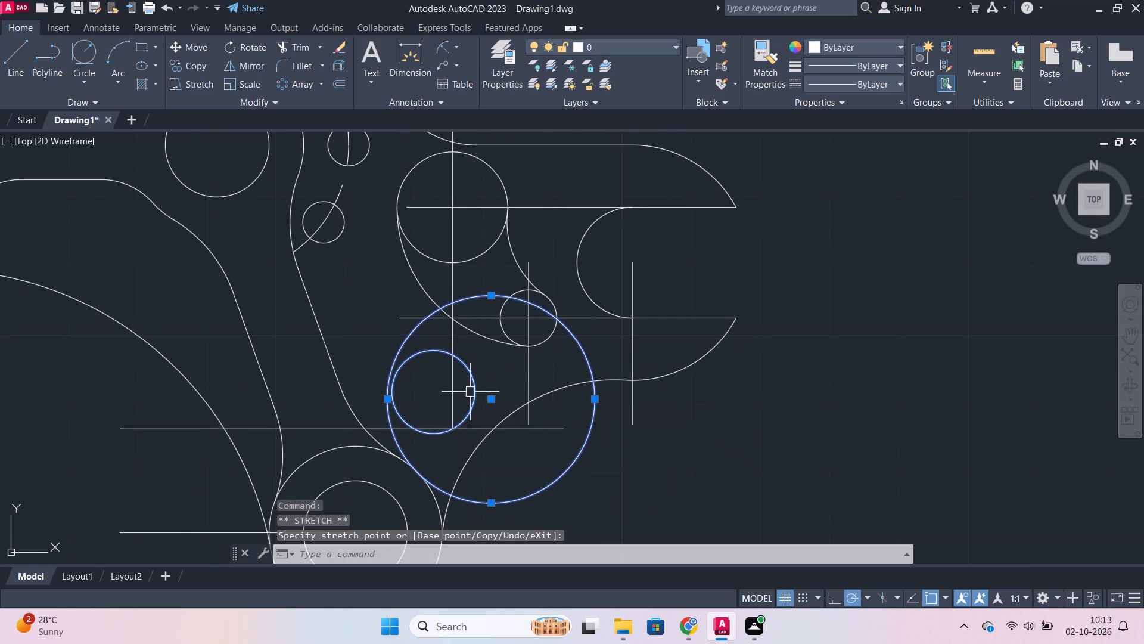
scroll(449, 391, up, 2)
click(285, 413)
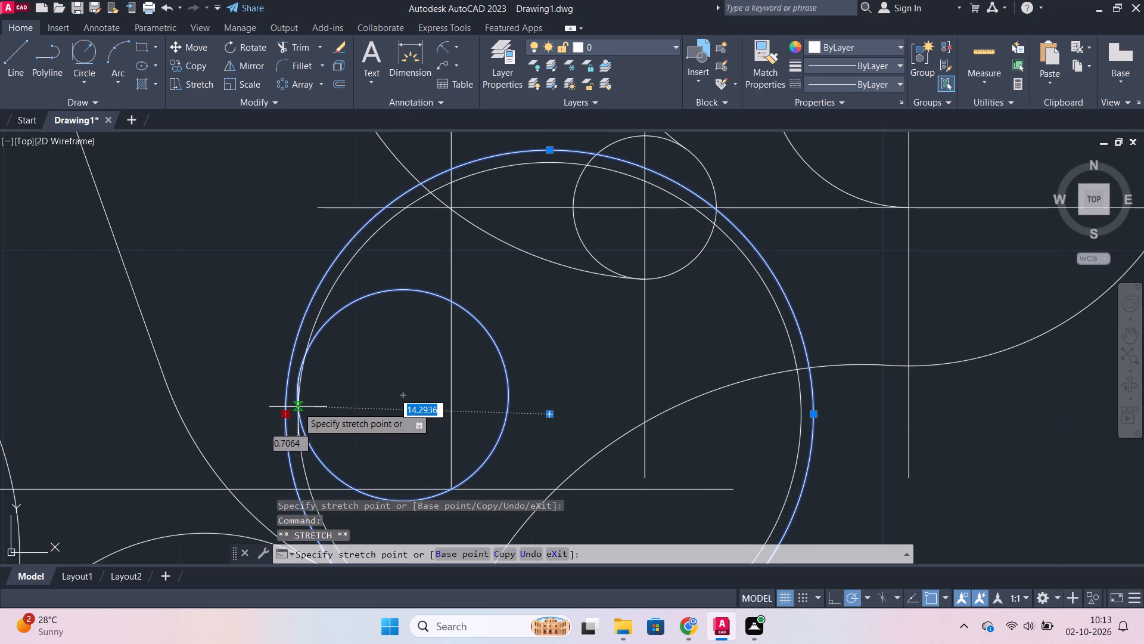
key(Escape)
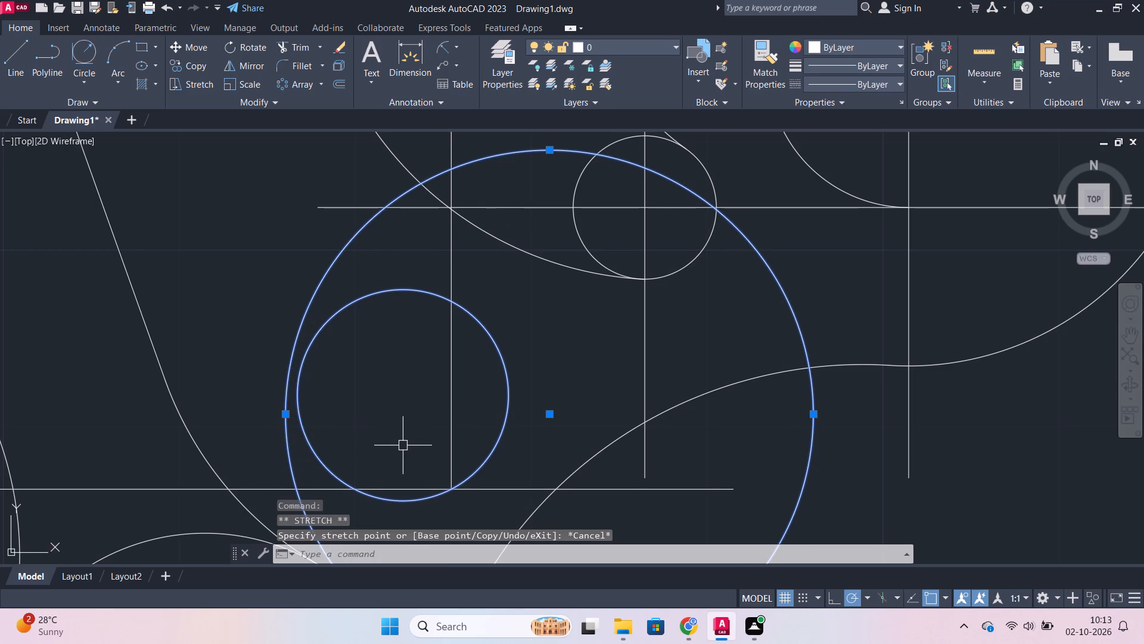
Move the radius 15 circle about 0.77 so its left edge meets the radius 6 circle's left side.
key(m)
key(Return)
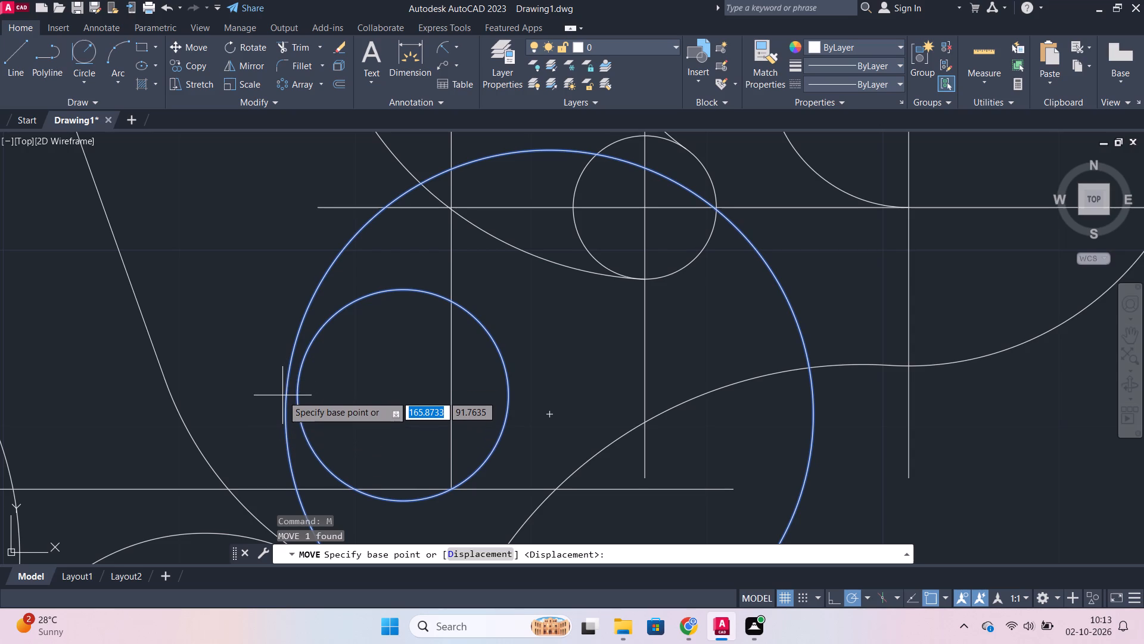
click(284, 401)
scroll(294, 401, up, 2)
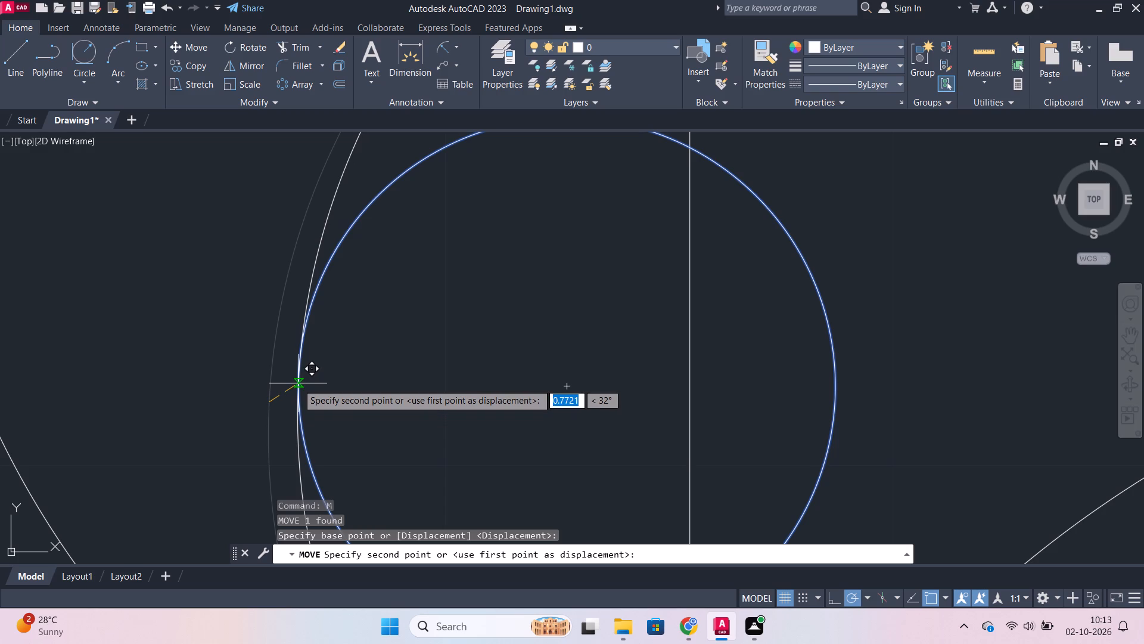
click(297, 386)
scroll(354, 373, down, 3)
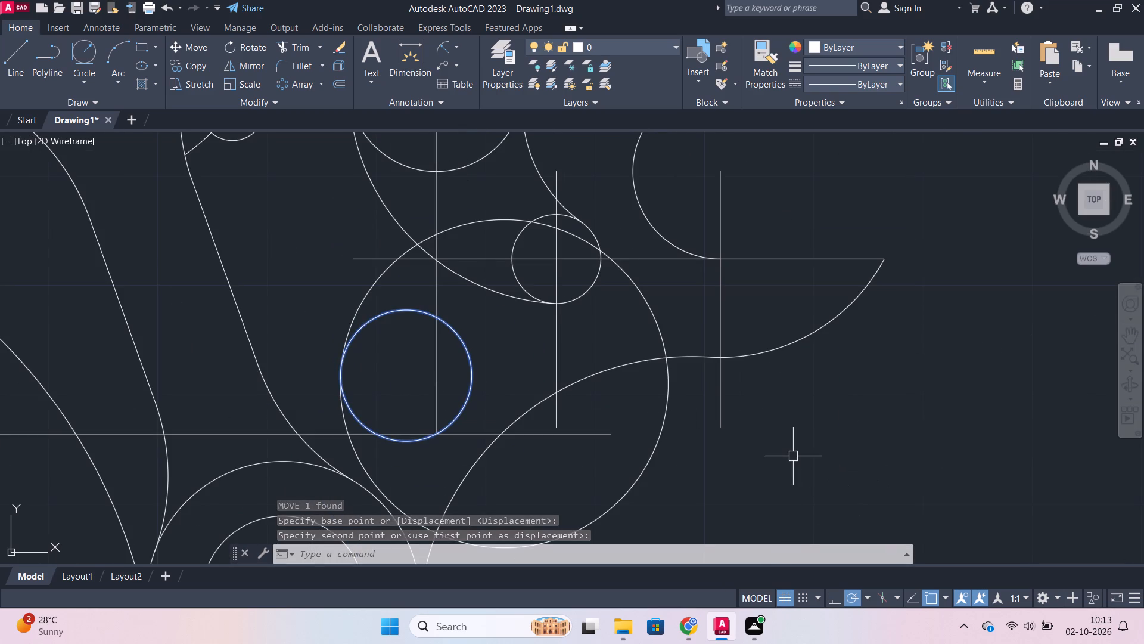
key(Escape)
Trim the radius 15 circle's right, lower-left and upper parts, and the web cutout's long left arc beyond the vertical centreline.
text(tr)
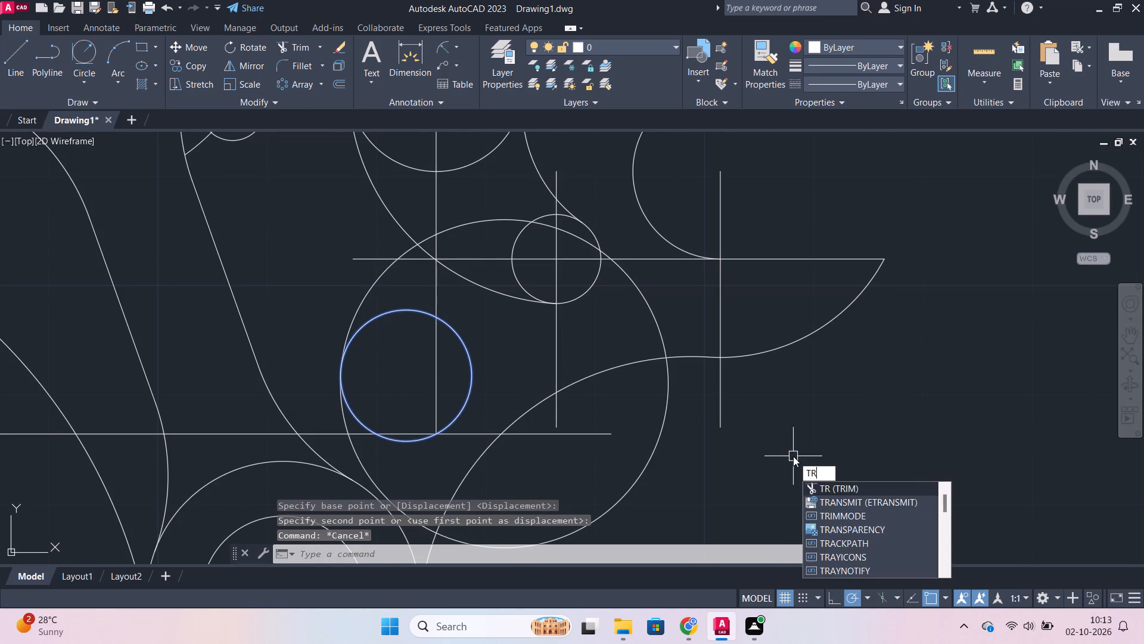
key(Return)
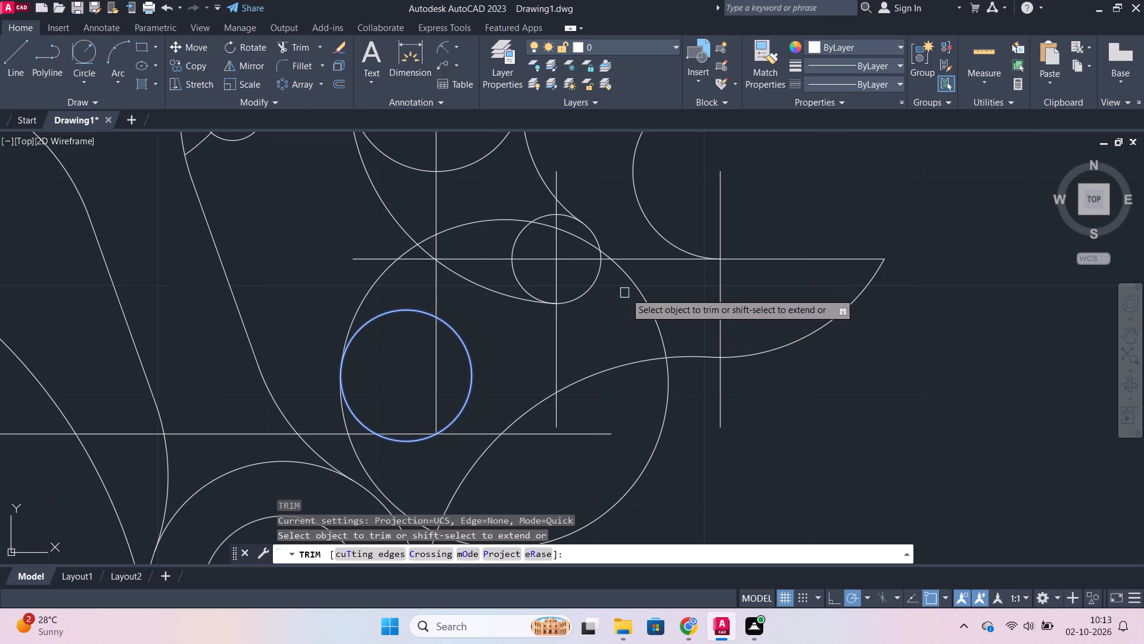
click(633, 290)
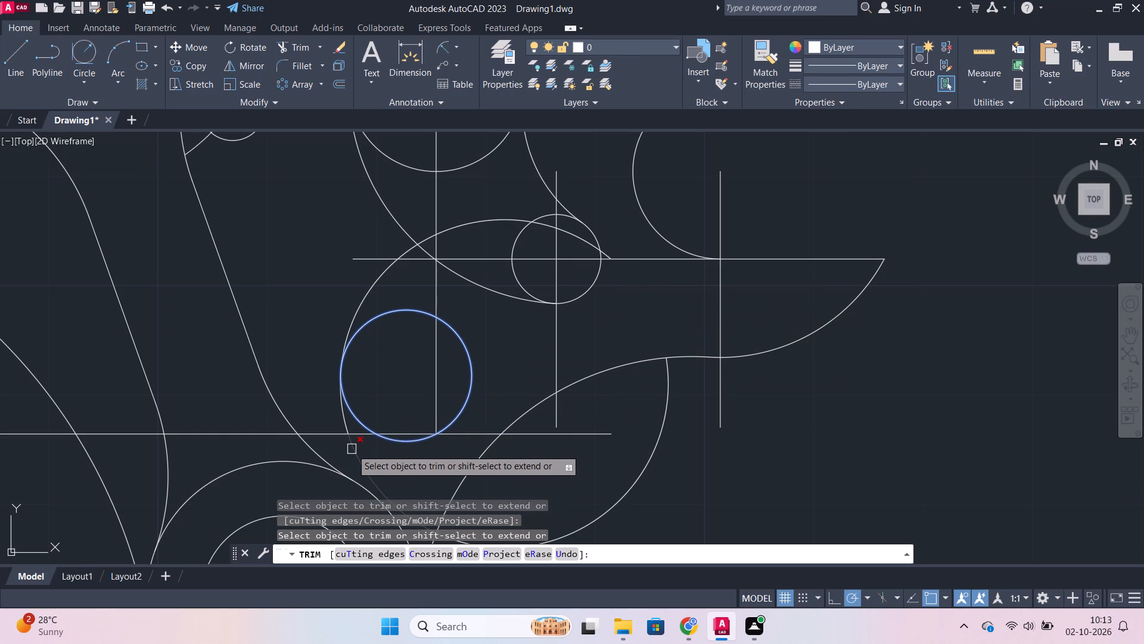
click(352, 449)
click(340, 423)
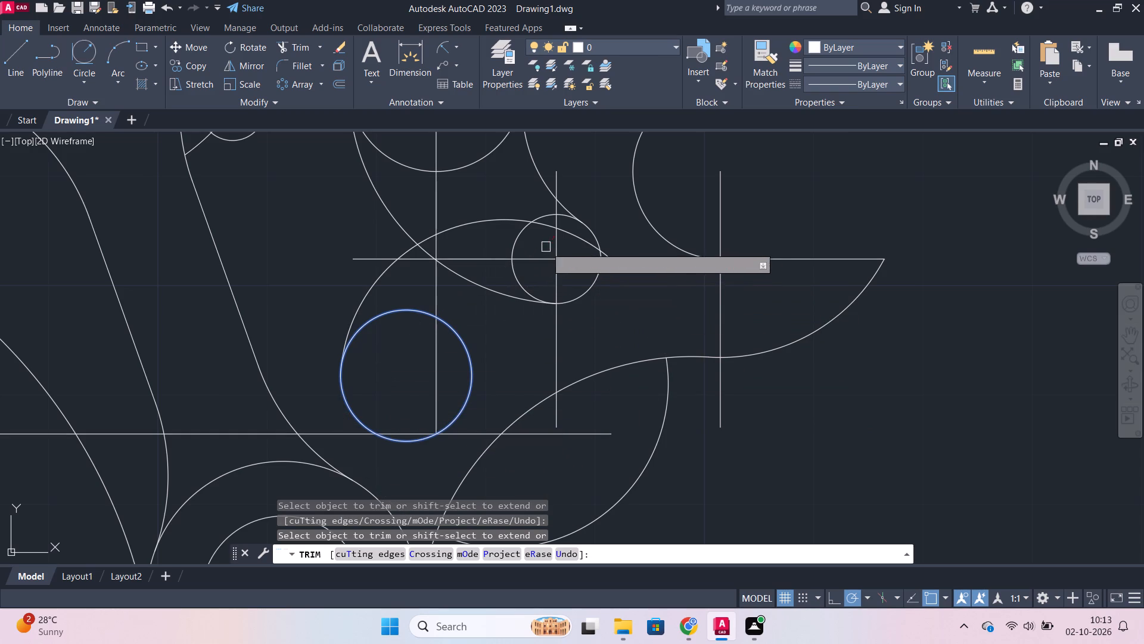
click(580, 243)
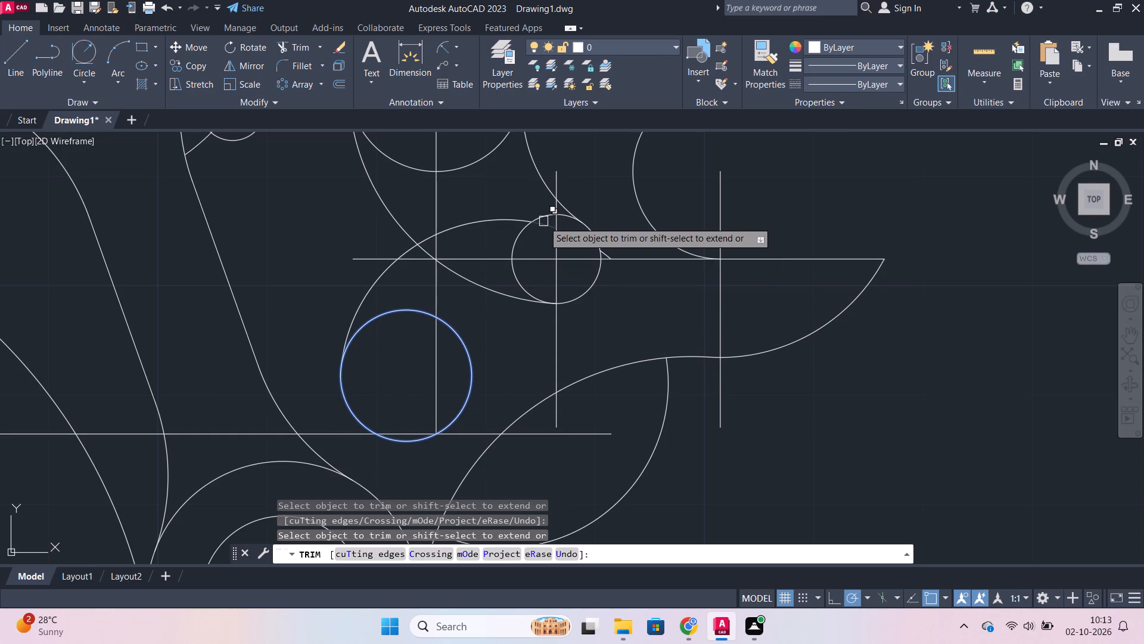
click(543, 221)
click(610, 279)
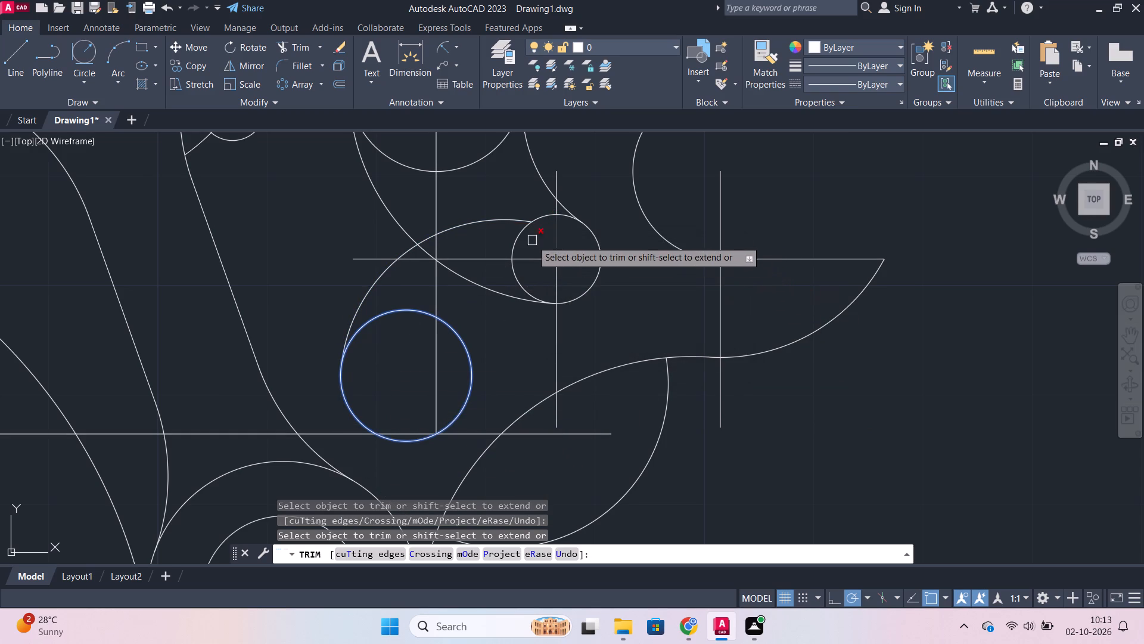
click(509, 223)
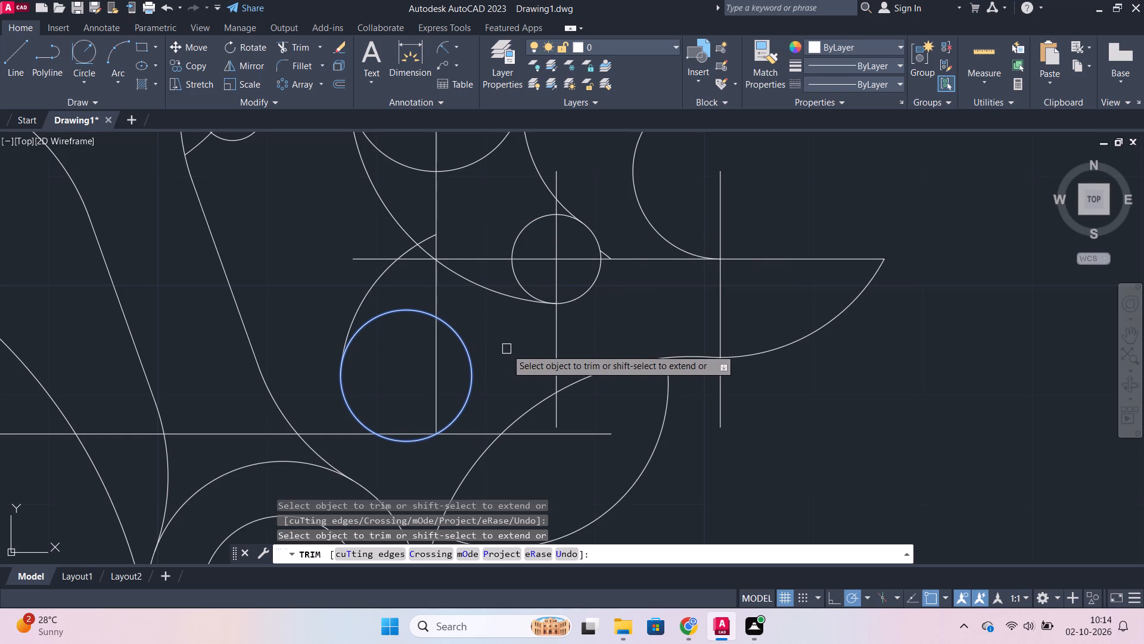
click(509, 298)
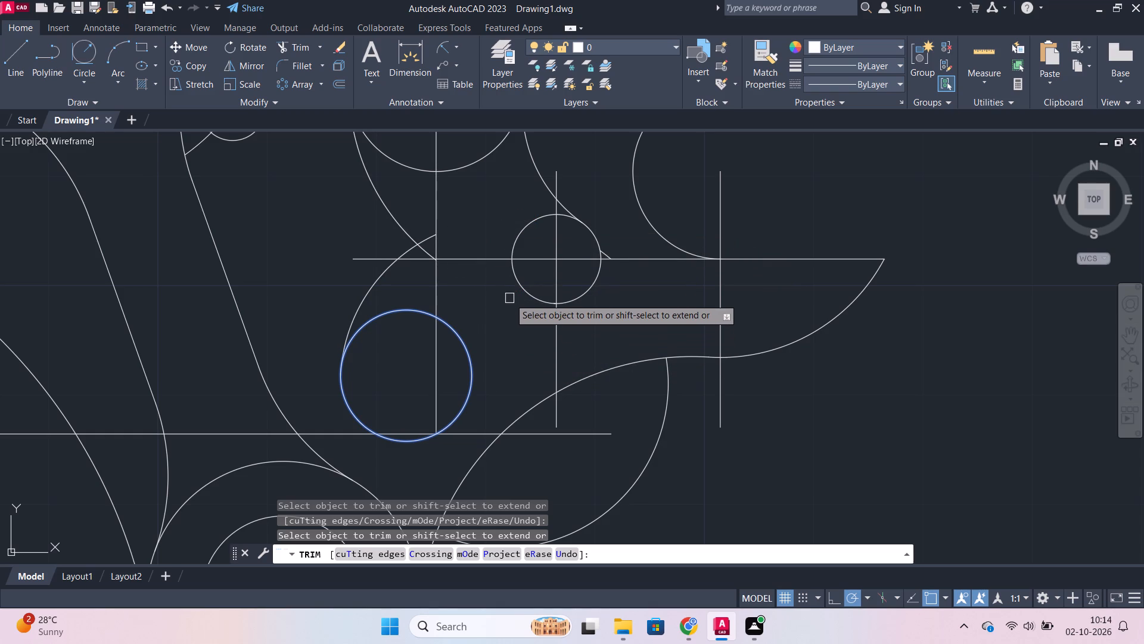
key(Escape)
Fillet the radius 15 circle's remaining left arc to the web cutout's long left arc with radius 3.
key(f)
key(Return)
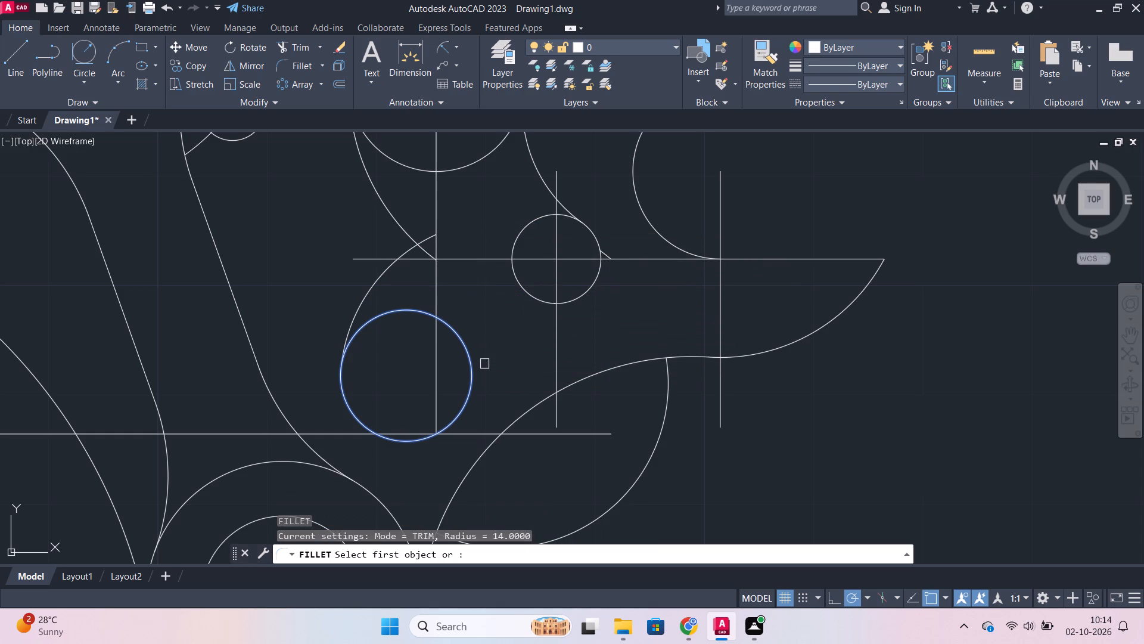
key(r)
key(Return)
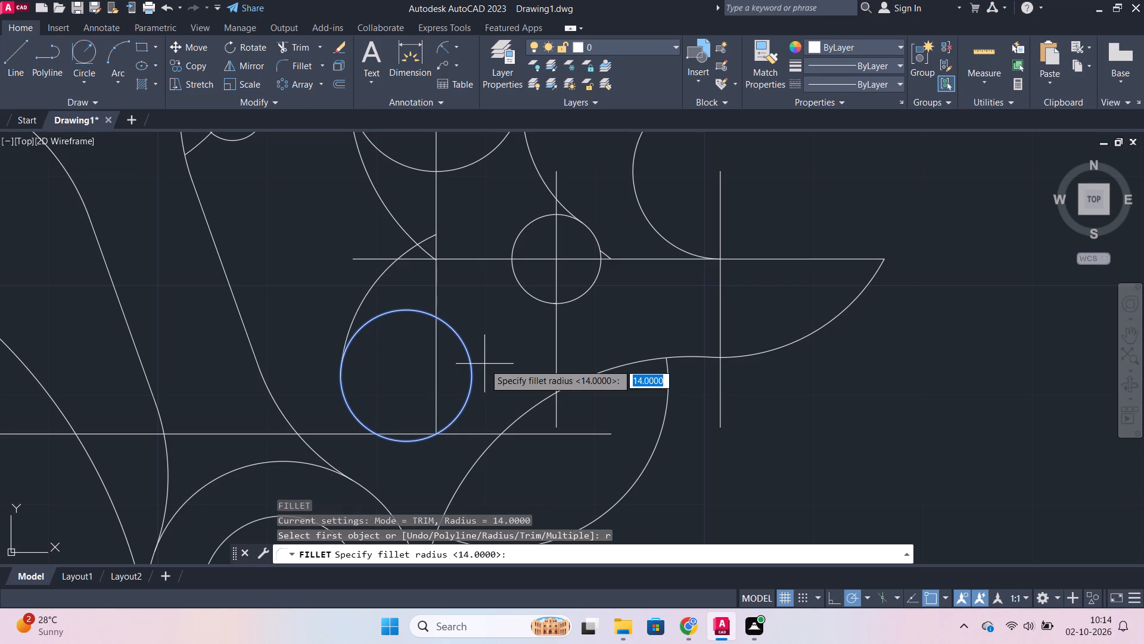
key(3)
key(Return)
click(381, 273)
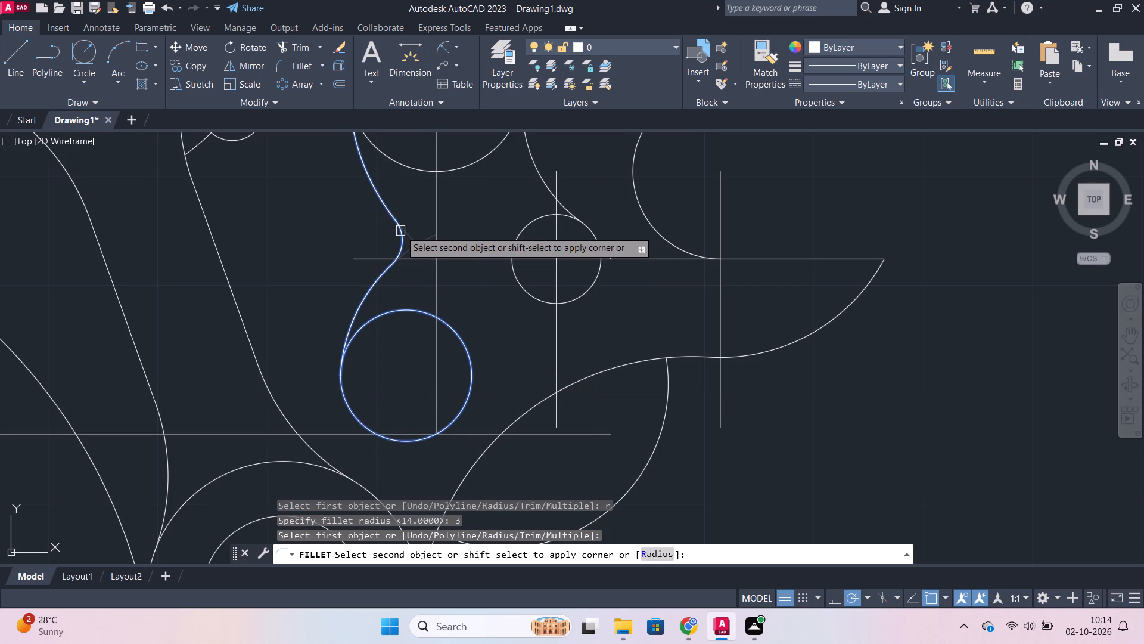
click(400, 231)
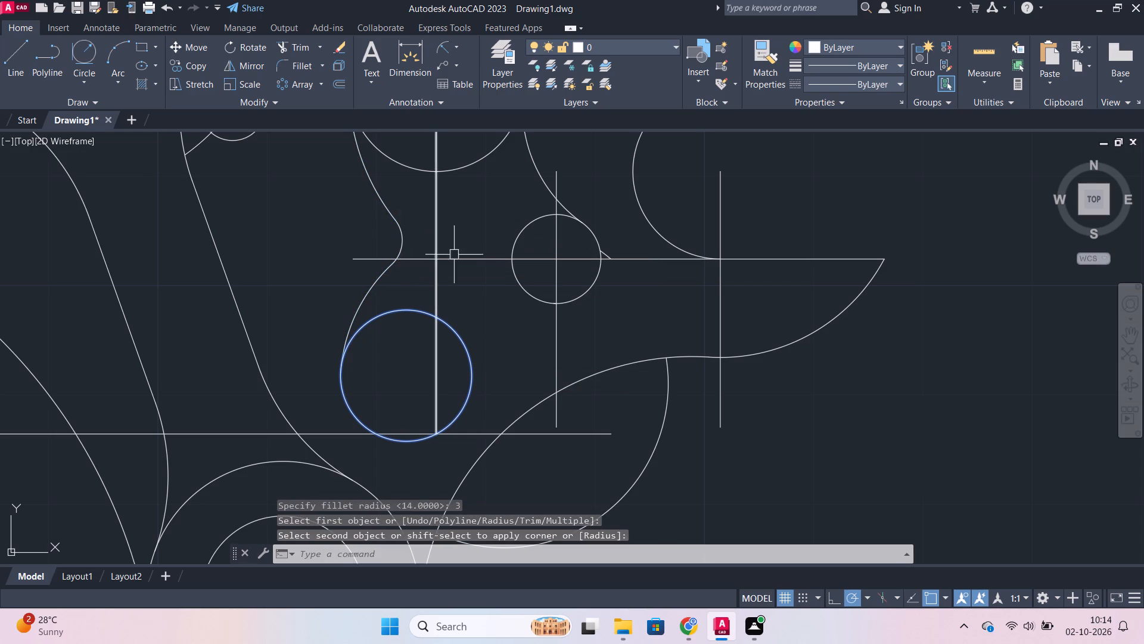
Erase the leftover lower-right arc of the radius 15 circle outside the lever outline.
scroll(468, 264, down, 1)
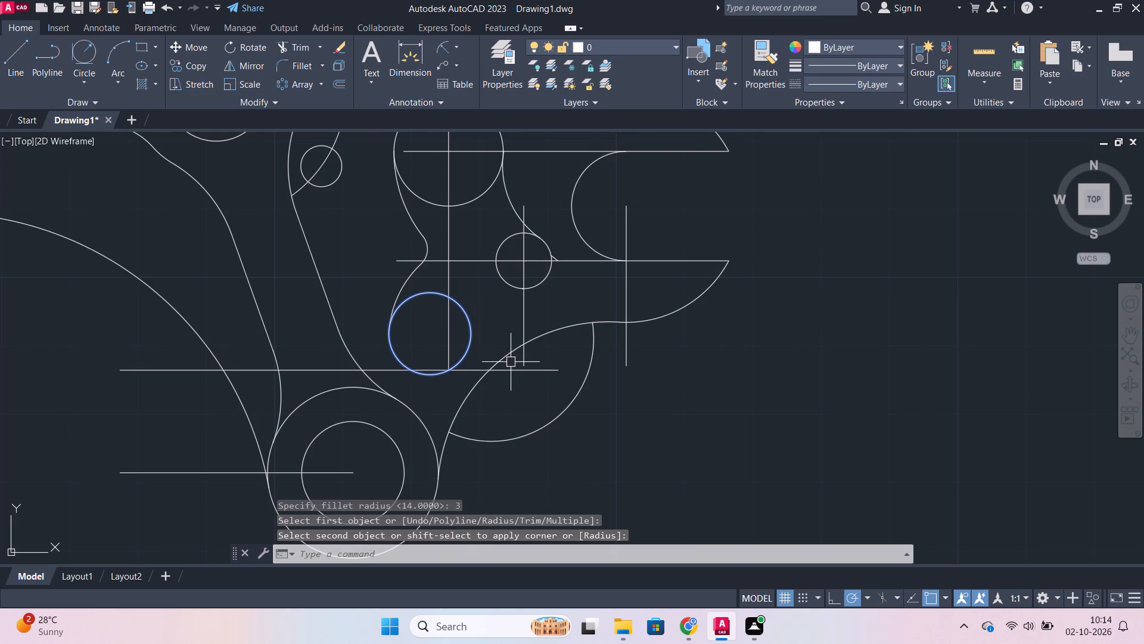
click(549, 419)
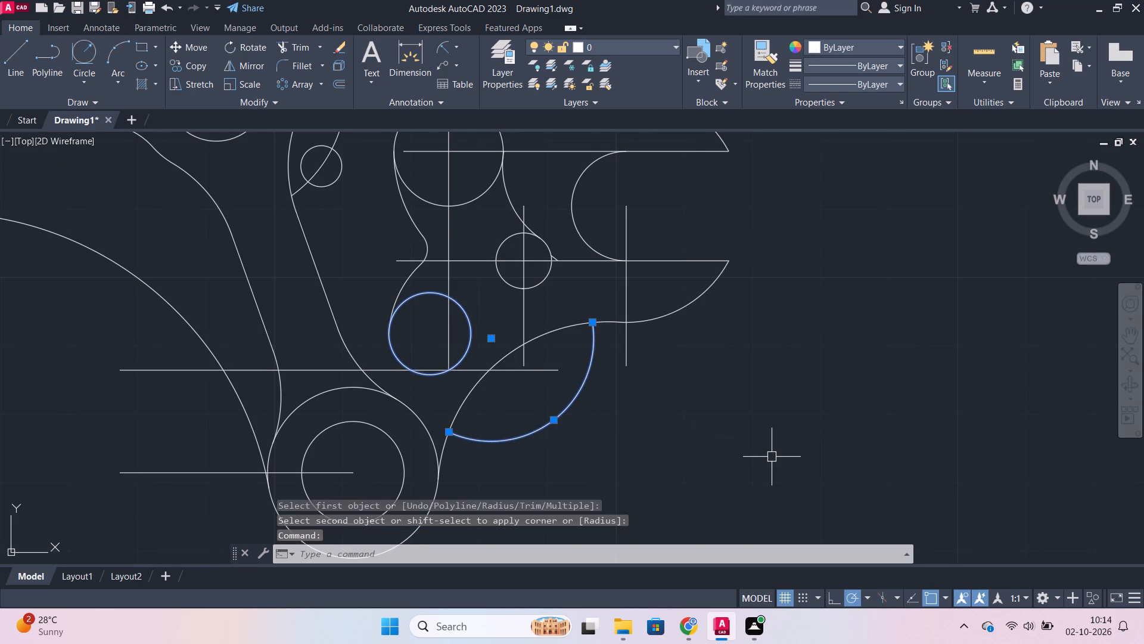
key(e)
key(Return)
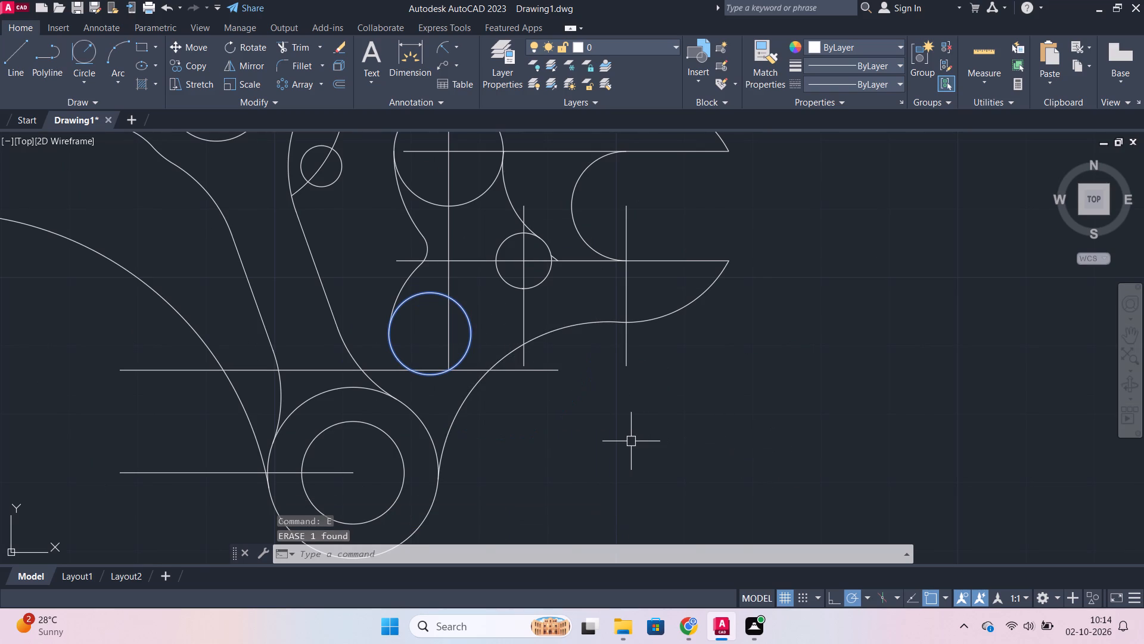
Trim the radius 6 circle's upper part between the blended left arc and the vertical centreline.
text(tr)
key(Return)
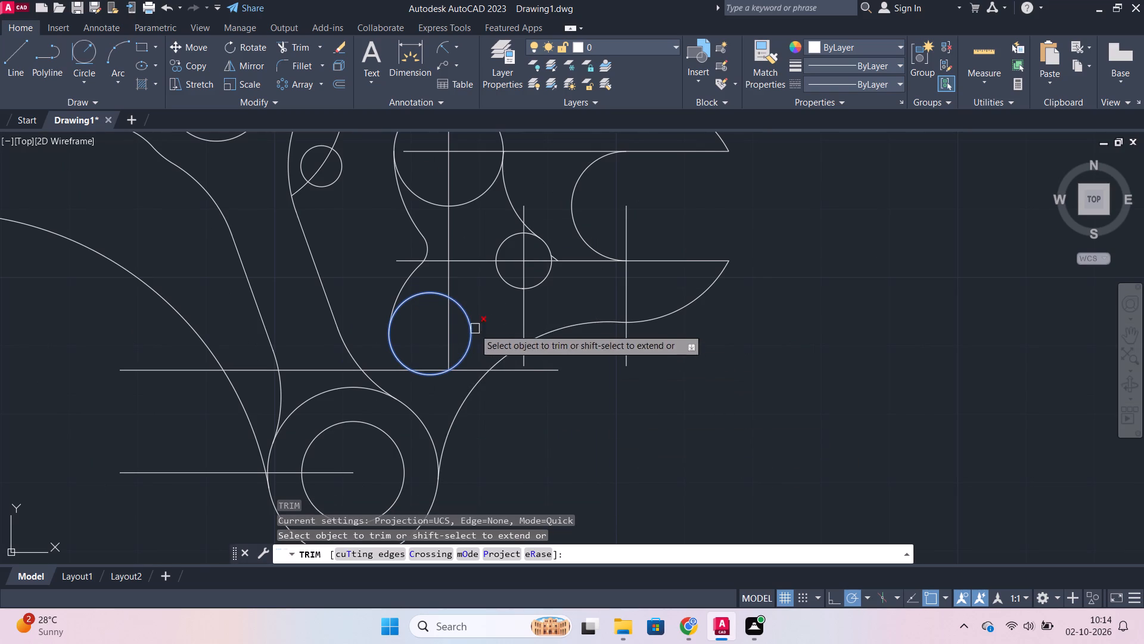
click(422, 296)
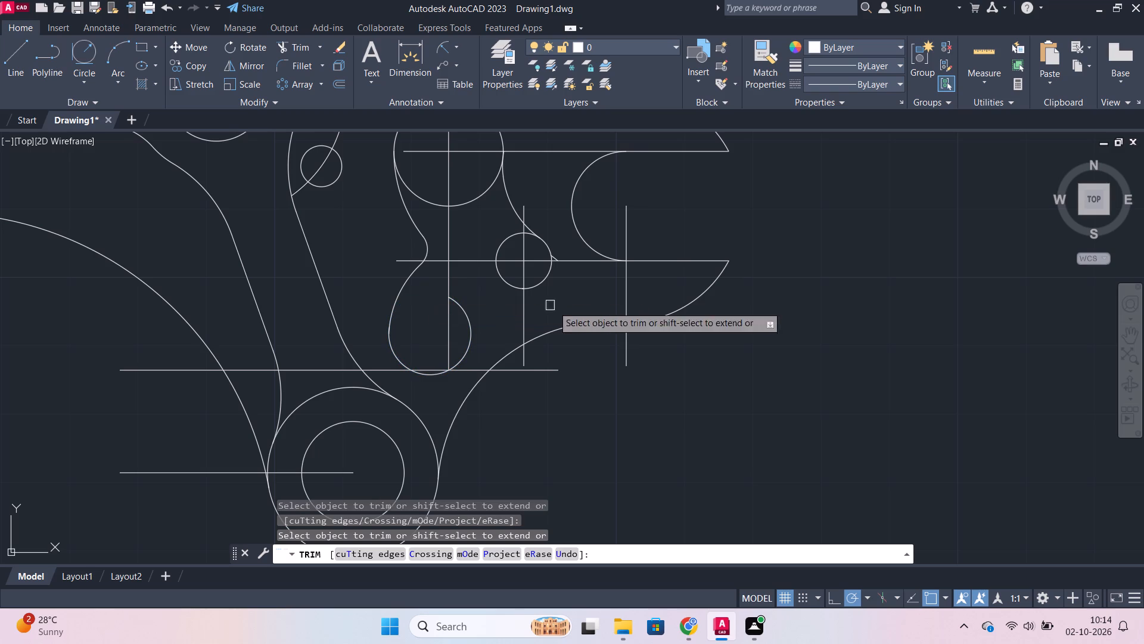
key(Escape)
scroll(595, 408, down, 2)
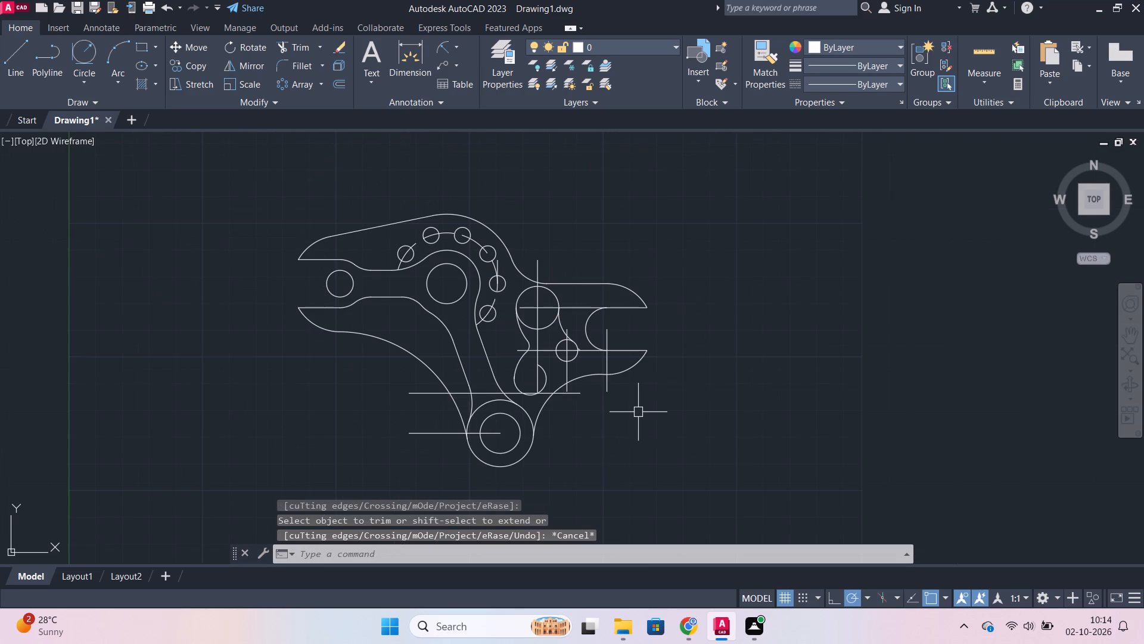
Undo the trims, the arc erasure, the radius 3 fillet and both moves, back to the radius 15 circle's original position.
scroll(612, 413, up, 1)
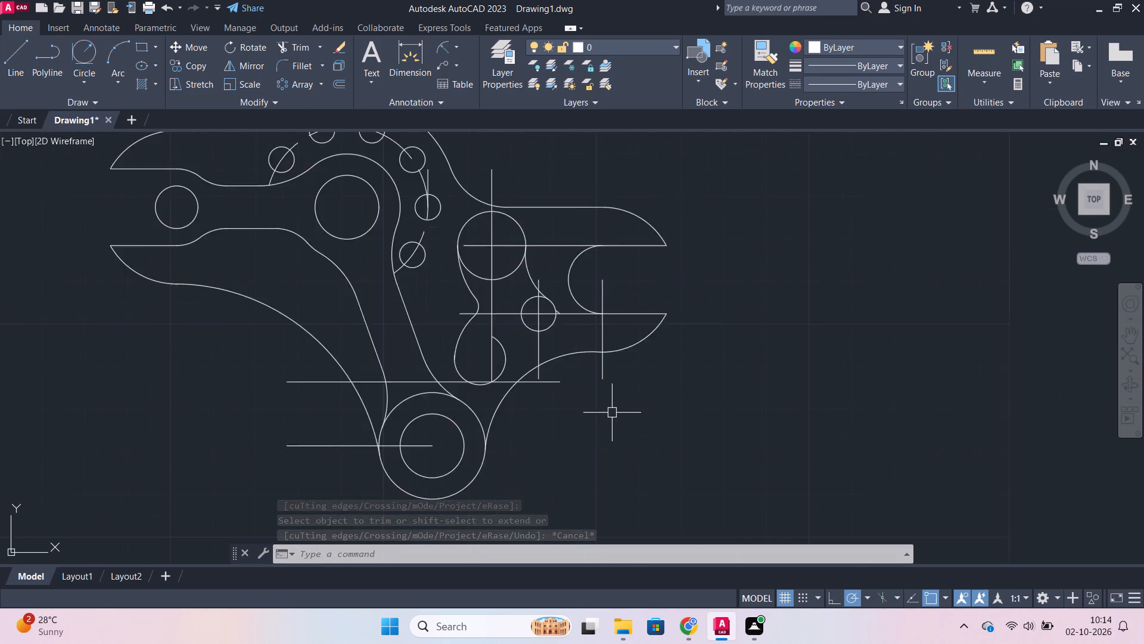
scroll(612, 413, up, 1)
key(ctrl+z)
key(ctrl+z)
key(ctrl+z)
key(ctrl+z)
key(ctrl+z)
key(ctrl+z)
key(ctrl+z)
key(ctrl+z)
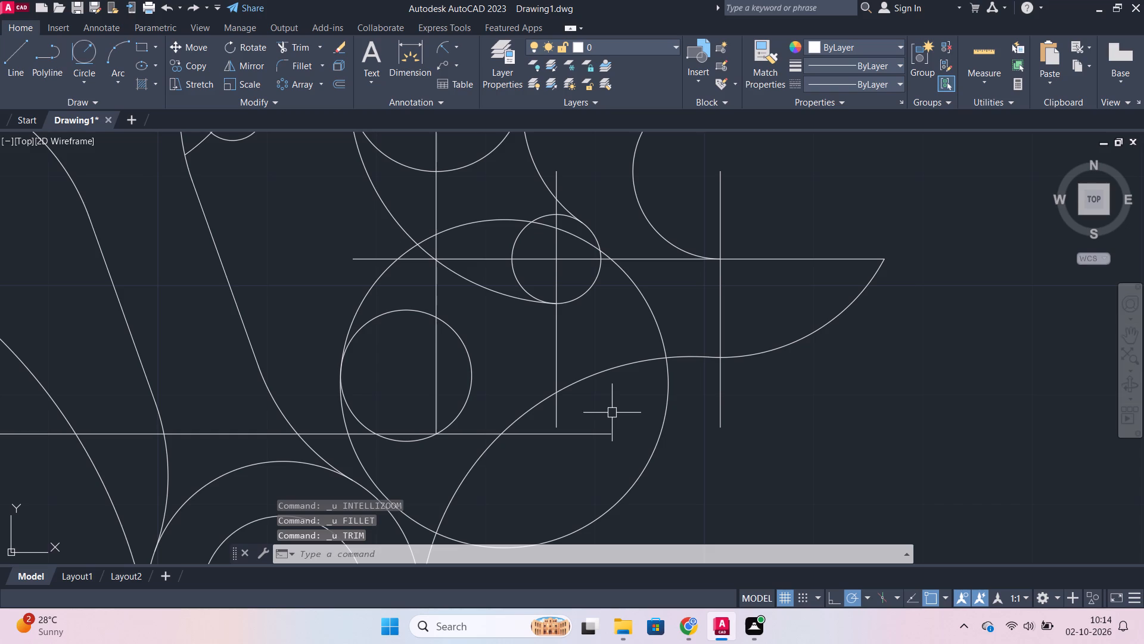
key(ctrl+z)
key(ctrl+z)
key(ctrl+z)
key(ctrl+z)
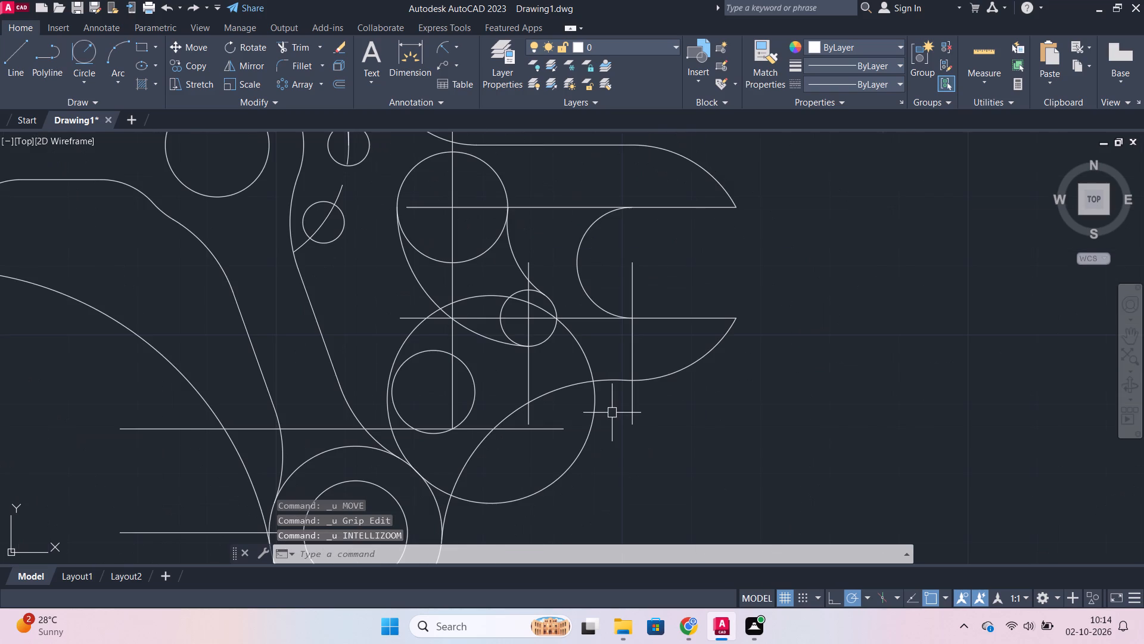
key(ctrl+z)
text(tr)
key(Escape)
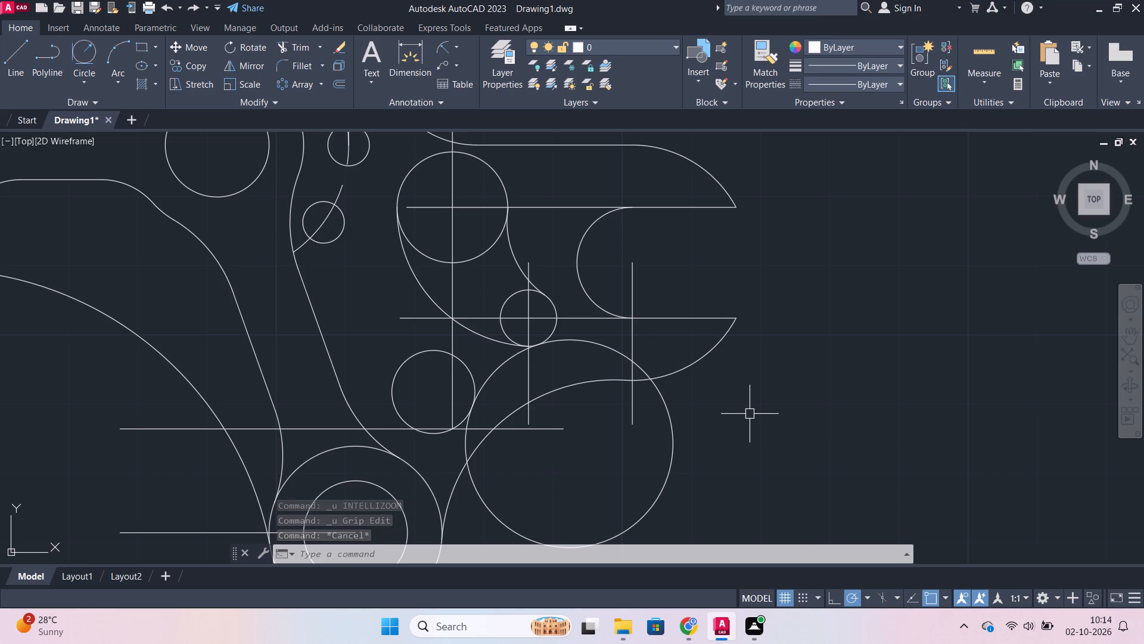
Erase the radius 15 circle and the radius 6 circle below the web cutout.
click(670, 433)
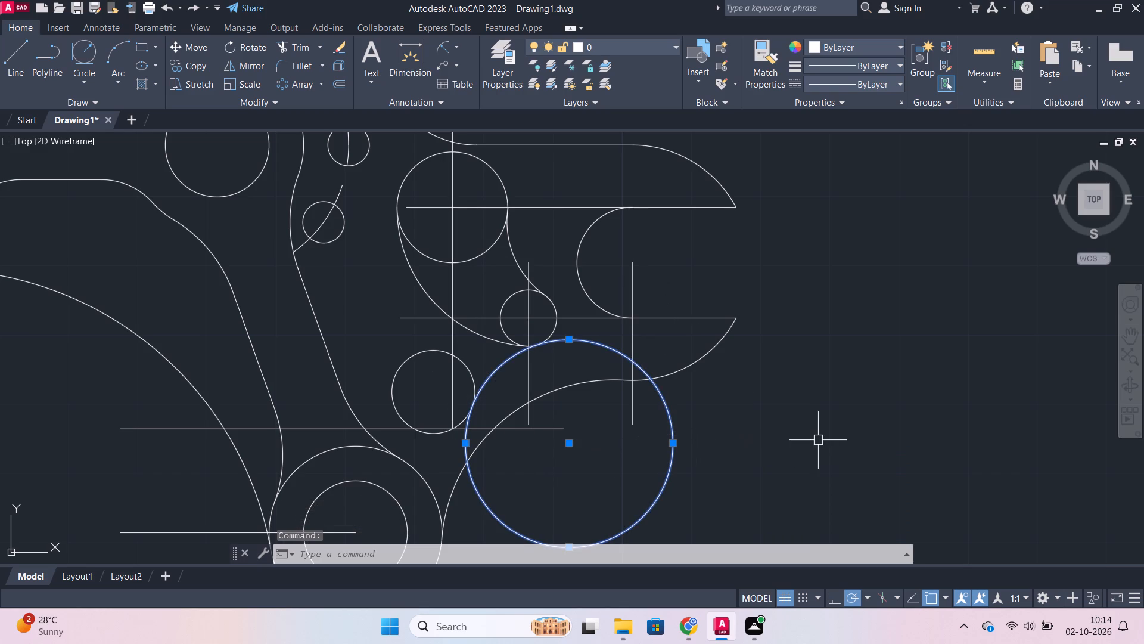
key(e)
key(Return)
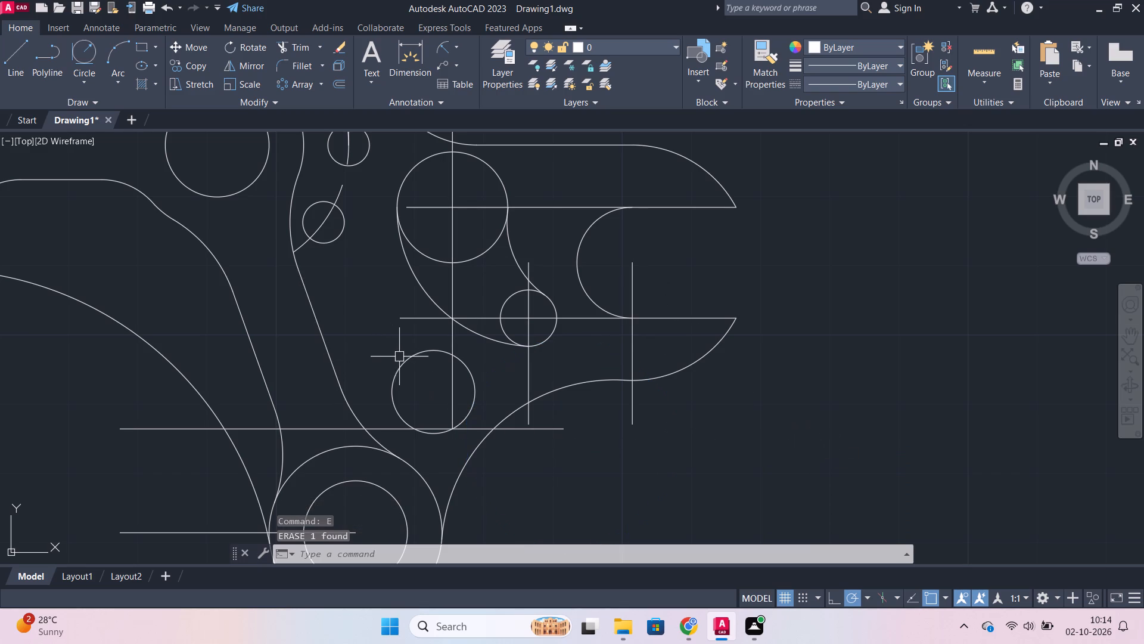
click(402, 358)
key(e)
key(Return)
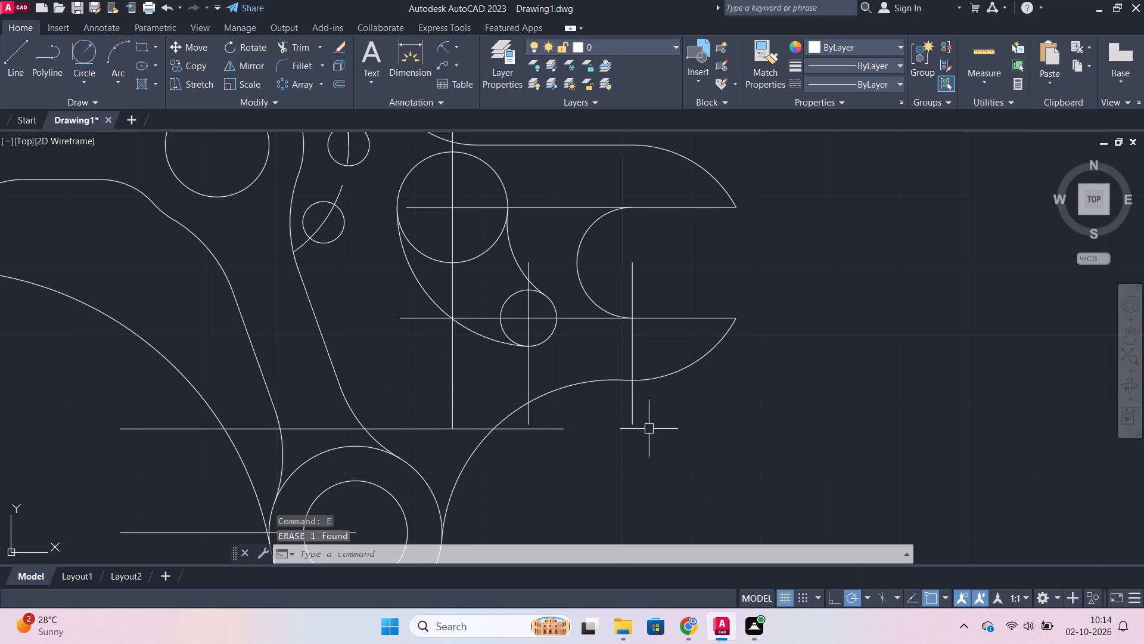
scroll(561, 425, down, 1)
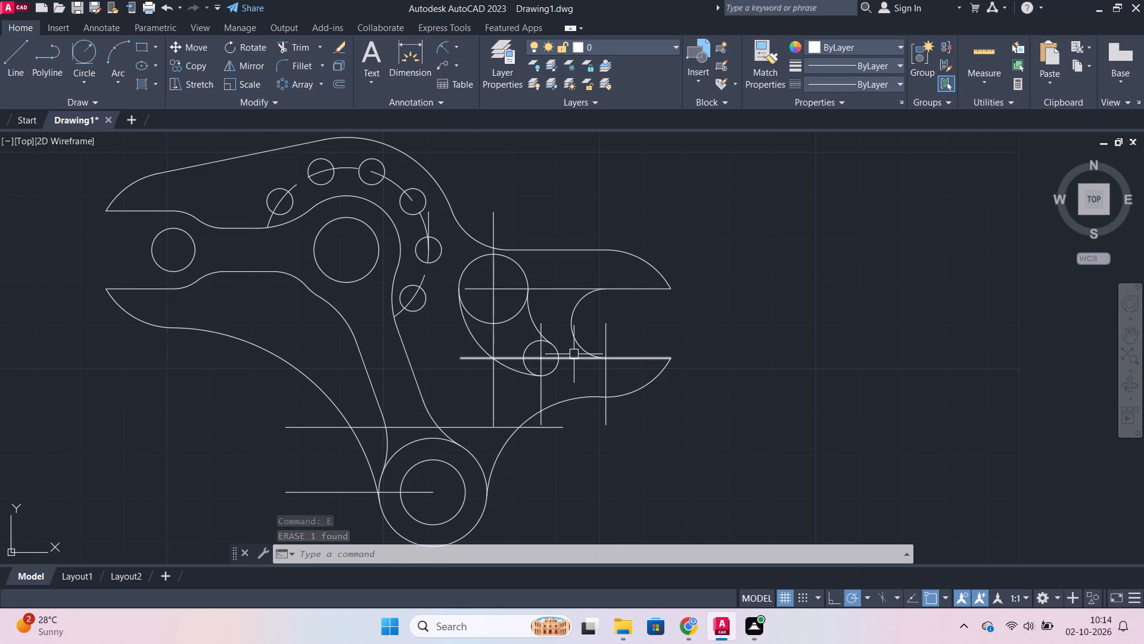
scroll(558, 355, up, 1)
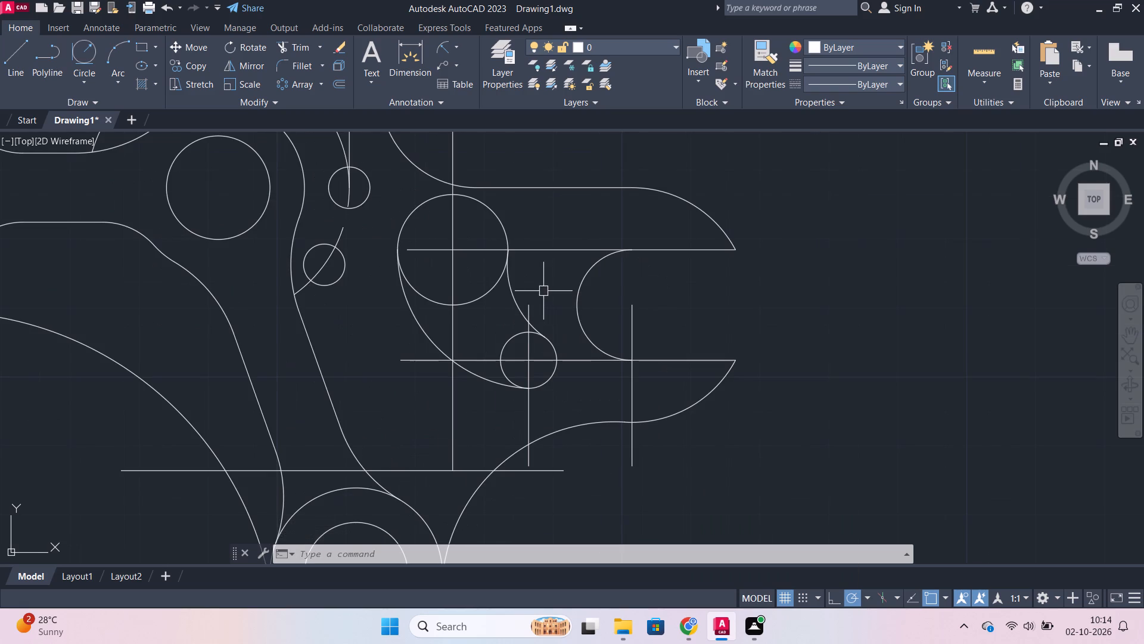
Trim the web cutout's upper circle at its lower-right quarter and the leftover arc stub just below the horizontal centreline.
text(tr)
key(Return)
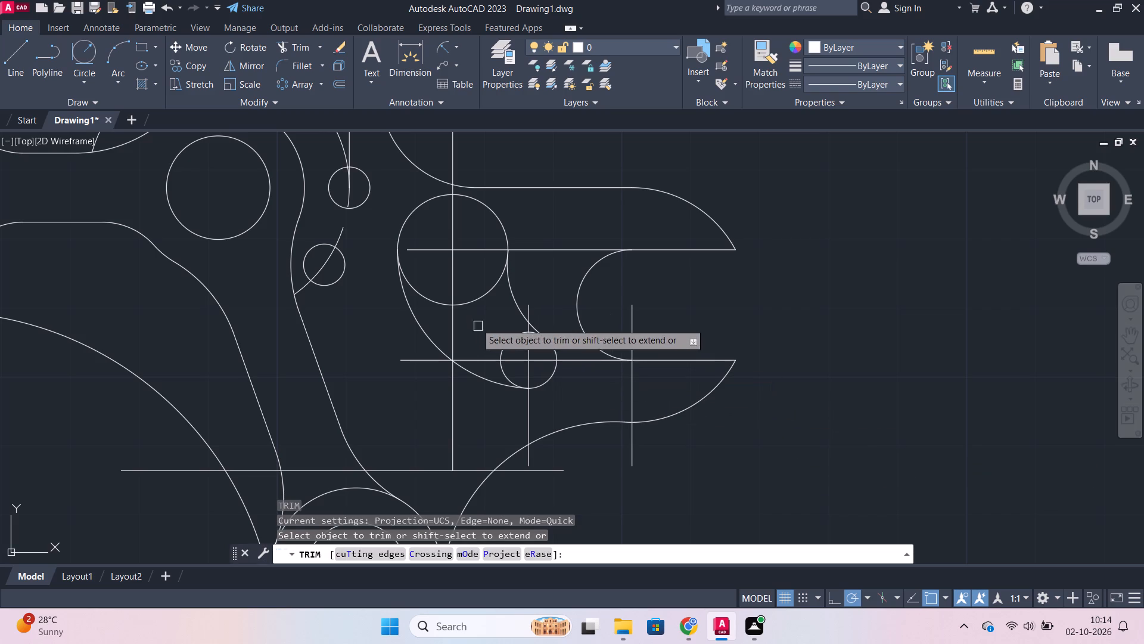
click(480, 292)
scroll(494, 270, up, 3)
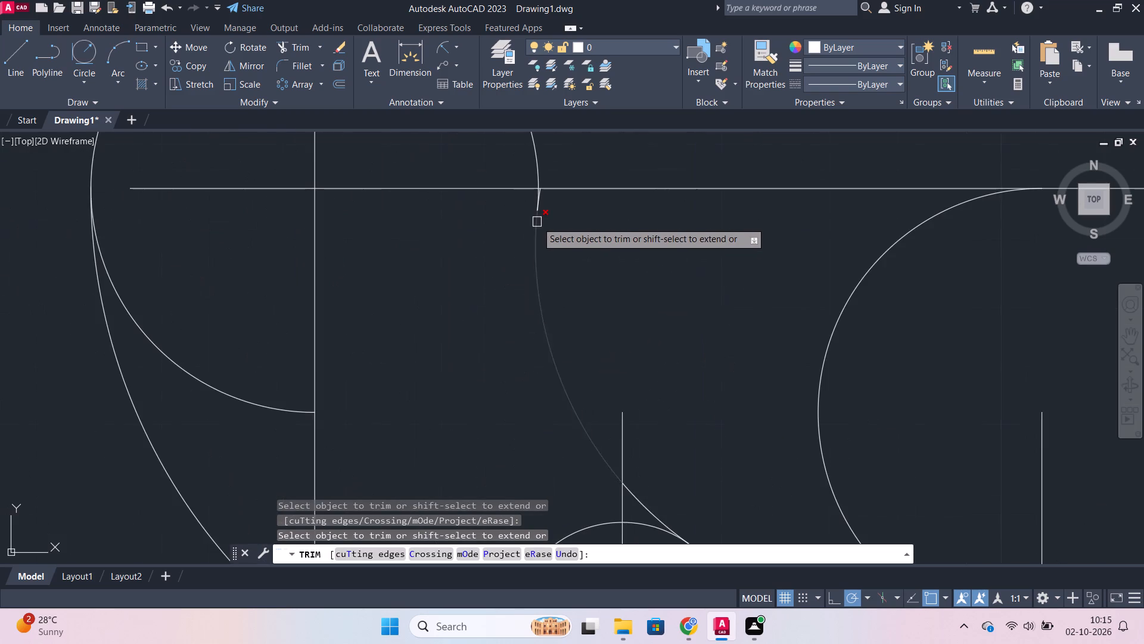
scroll(537, 222, up, 3)
middle_drag(567, 194, 574, 343)
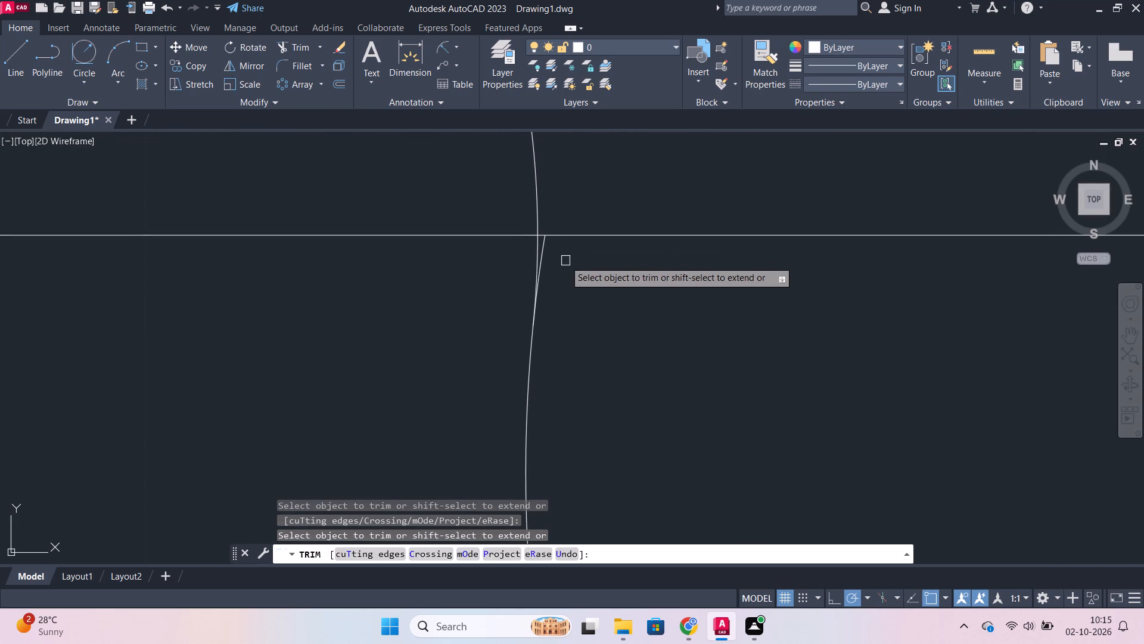
click(548, 246)
scroll(617, 292, down, 4)
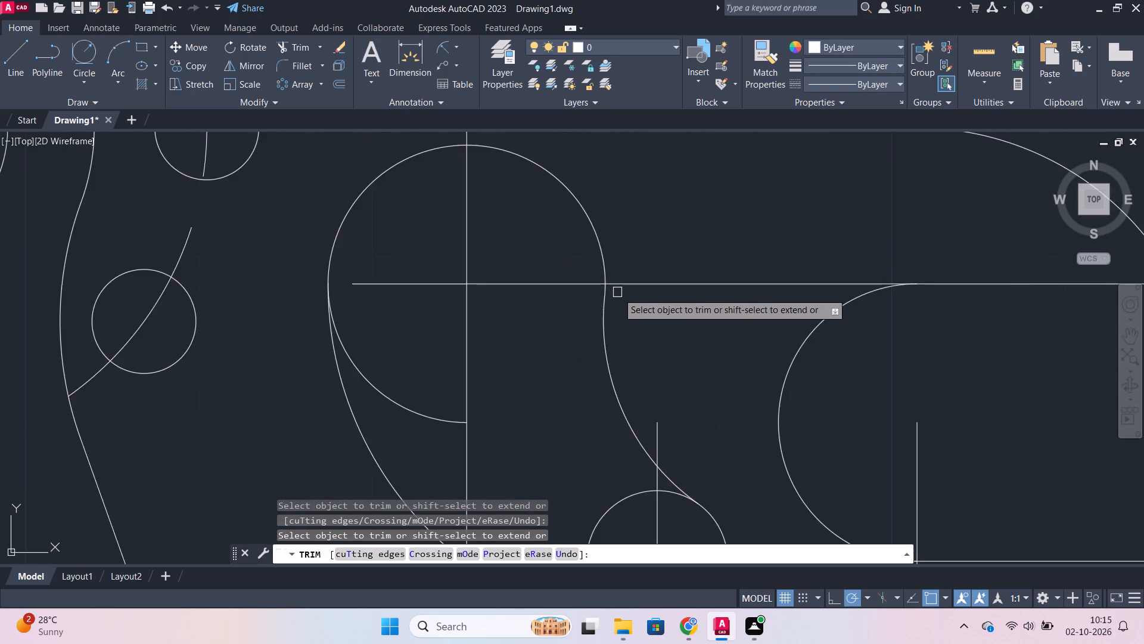
scroll(620, 296, down, 2)
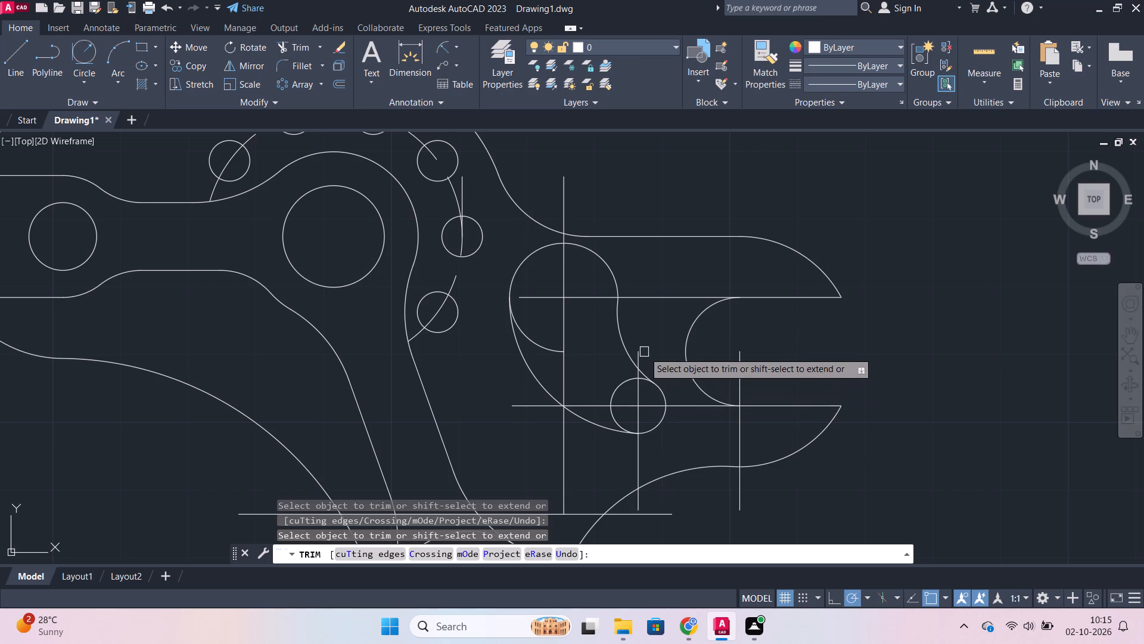
middle_drag(644, 350, 616, 297)
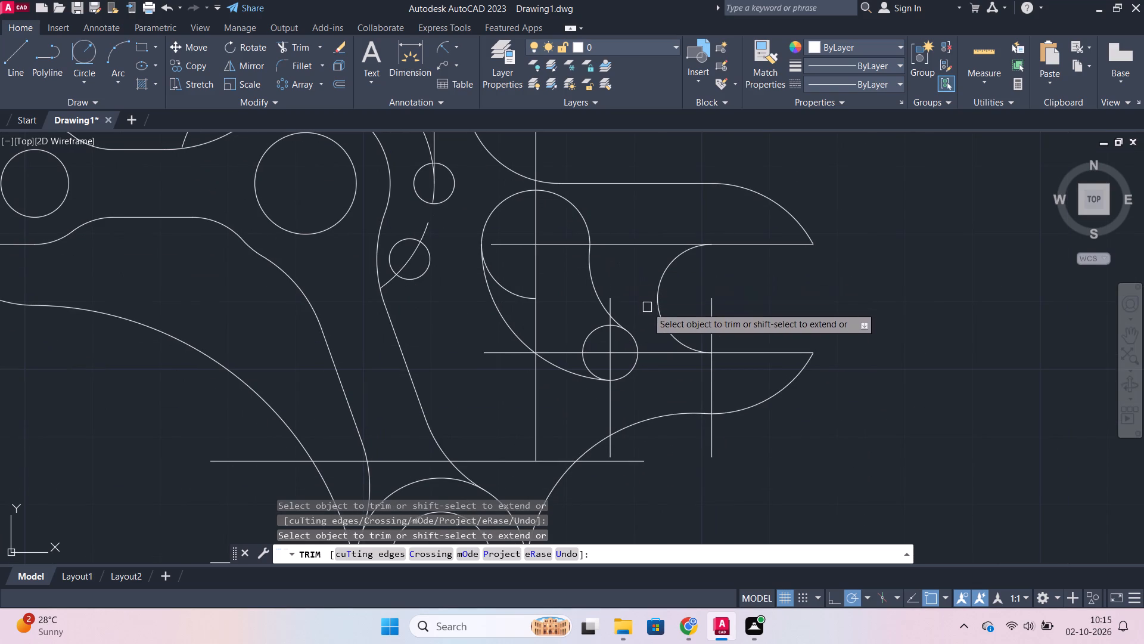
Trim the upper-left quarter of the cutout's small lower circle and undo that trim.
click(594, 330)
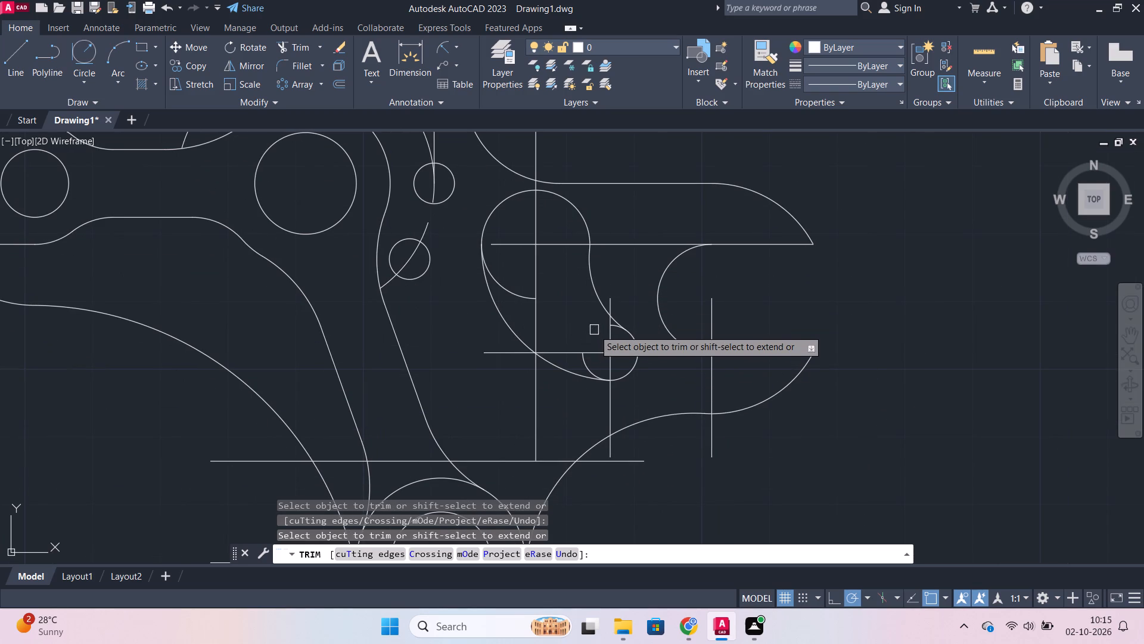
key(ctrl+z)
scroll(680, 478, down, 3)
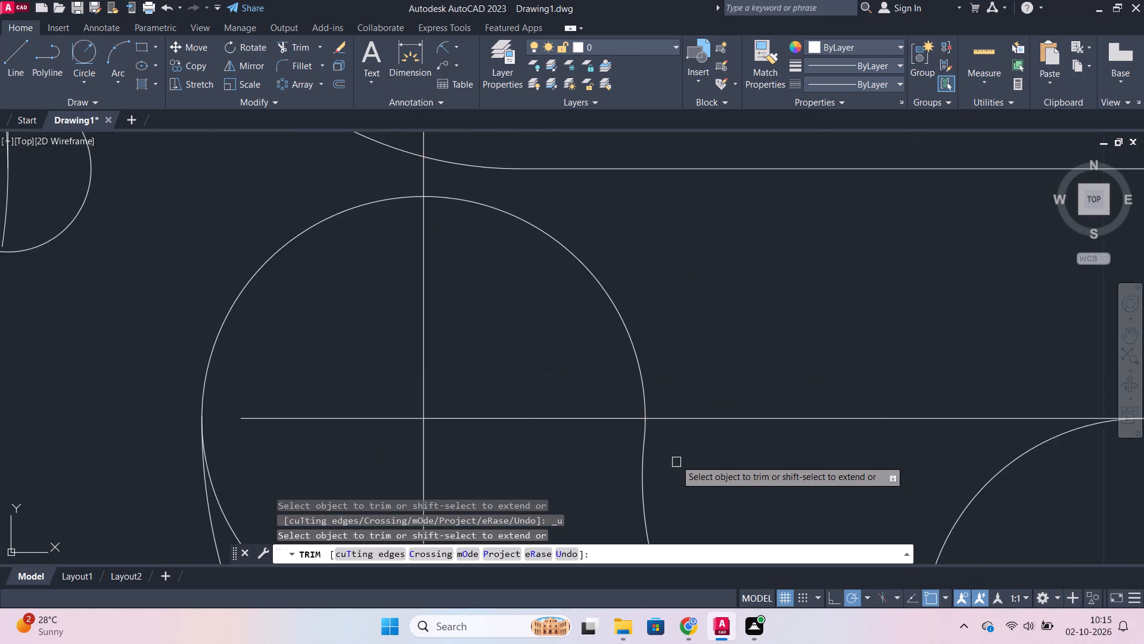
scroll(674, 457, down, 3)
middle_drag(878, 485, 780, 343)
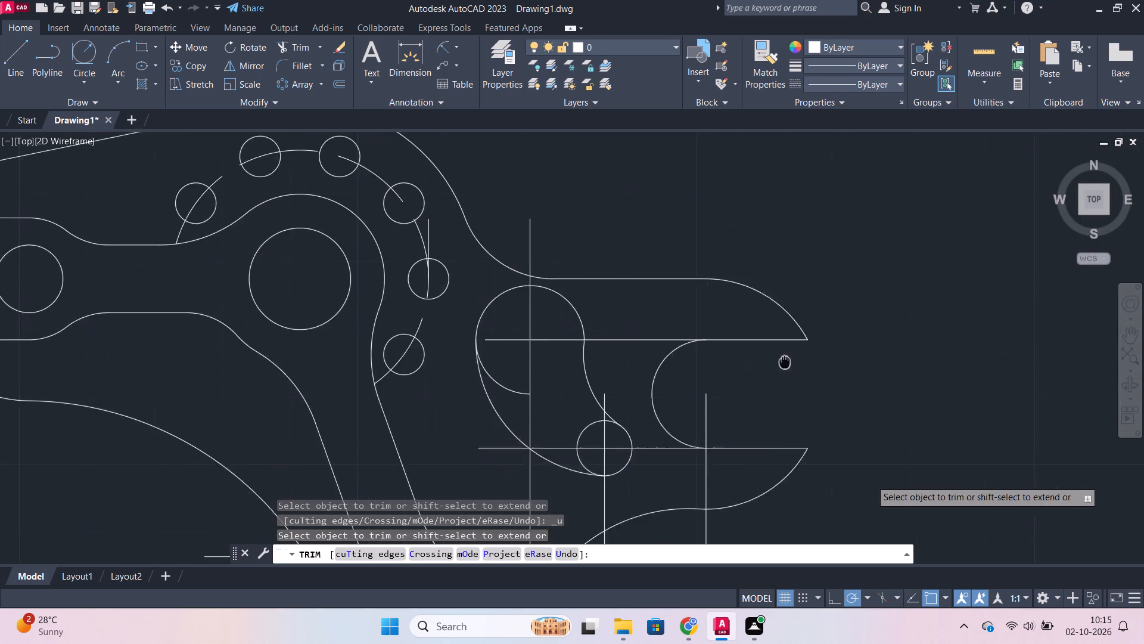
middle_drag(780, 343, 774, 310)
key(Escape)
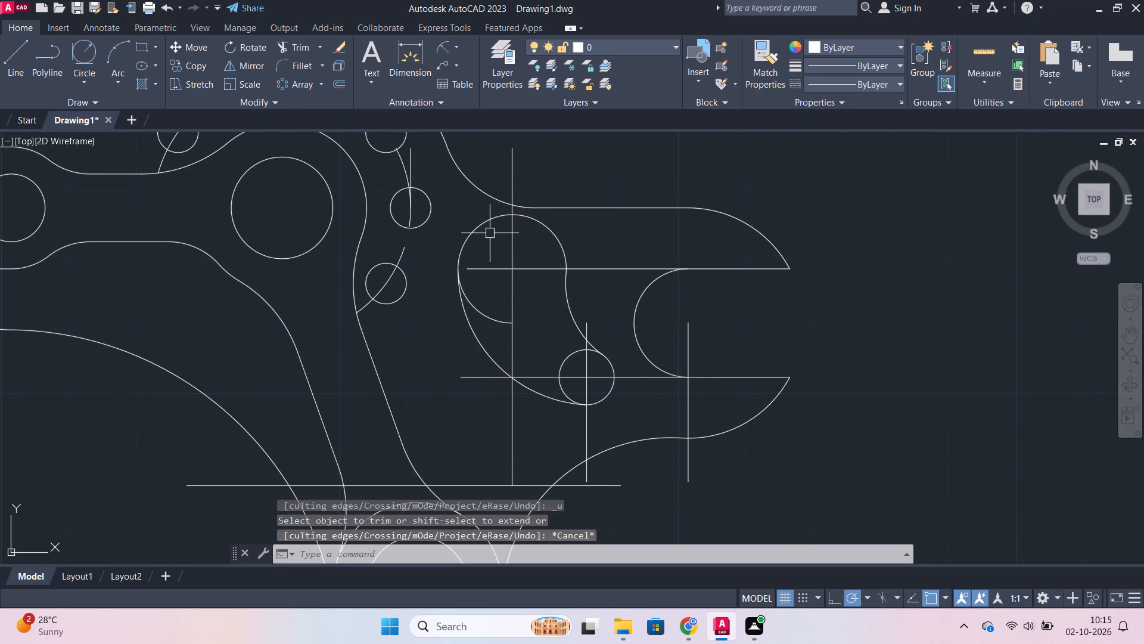
Trim the lower-left arc of the web cutout's upper circle inside the large blend arc.
text(tr)
key(Return)
click(500, 327)
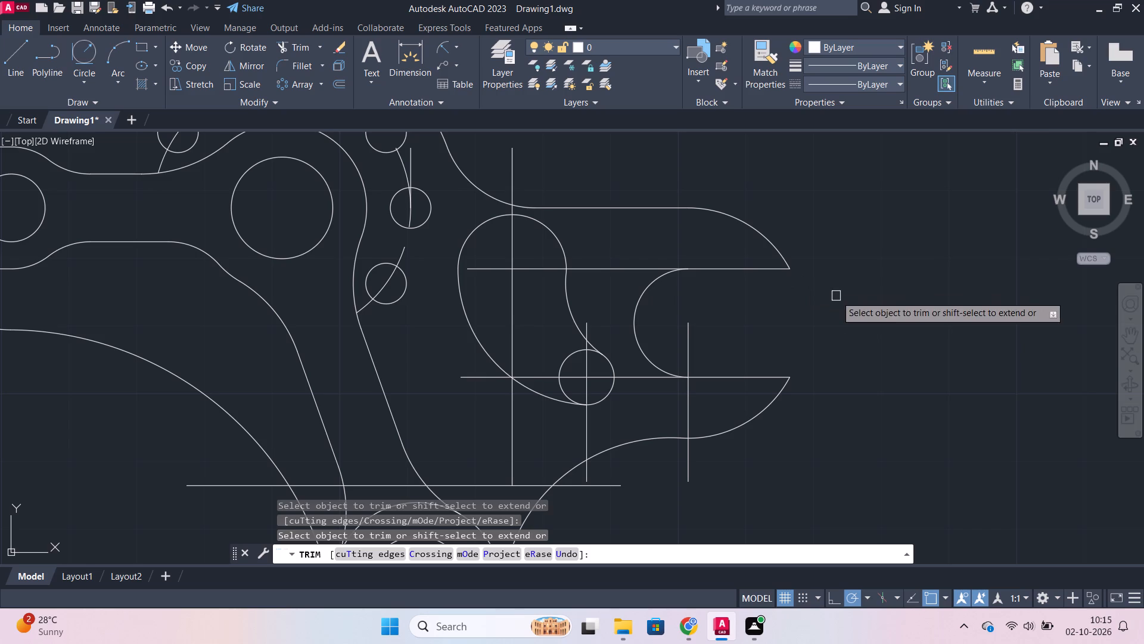
key(Escape)
Offset the vertical centreline of the cutout's small lower circle by 15 to the left.
click(589, 423)
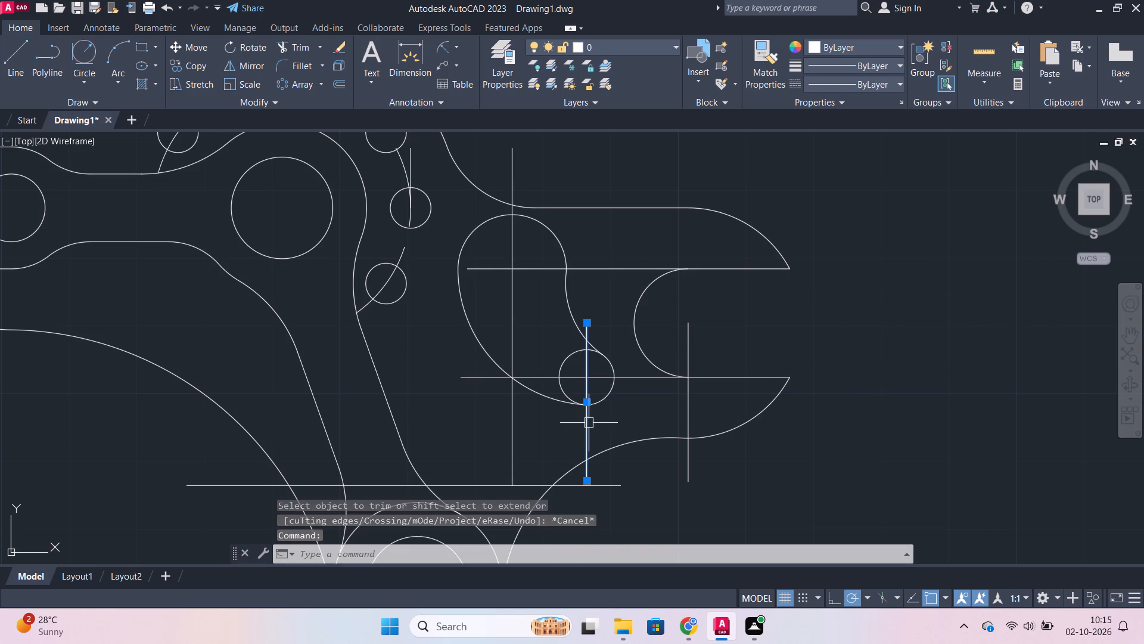
key(o)
key(Return)
key(Return)
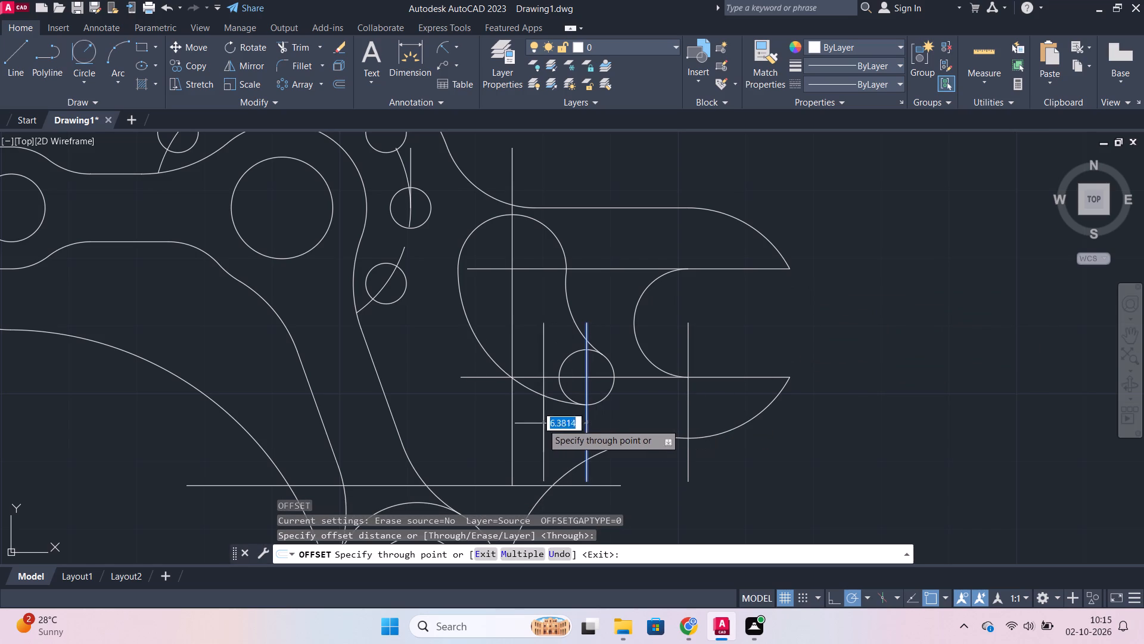
text(15)
key(Return)
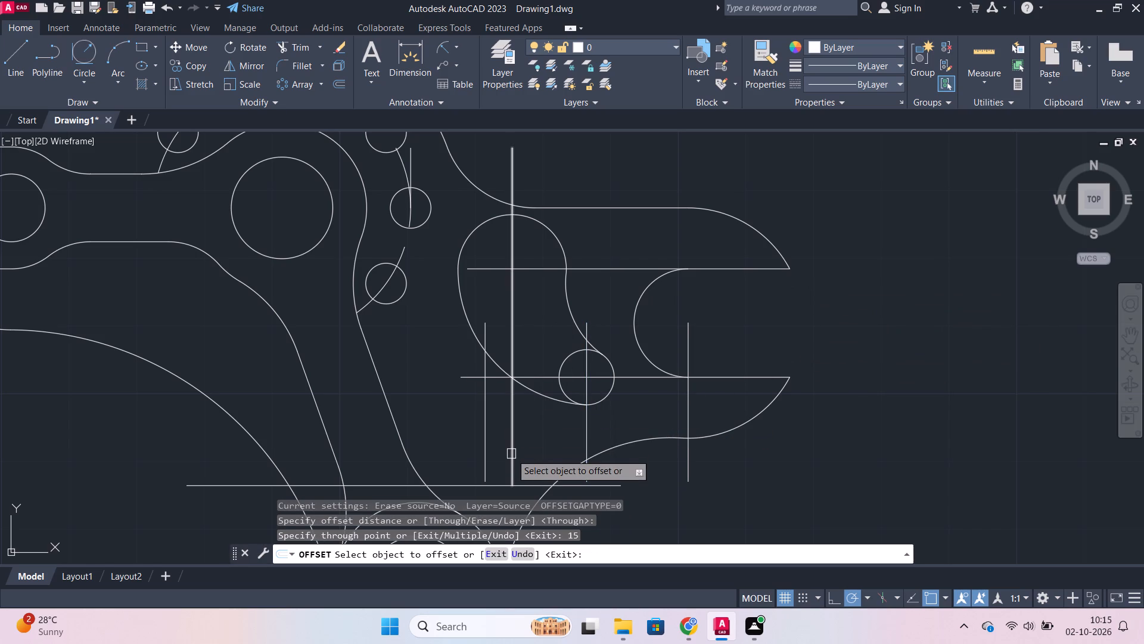
scroll(534, 435, down, 1)
middle_drag(537, 435, 537, 352)
scroll(508, 404, up, 1)
key(Escape)
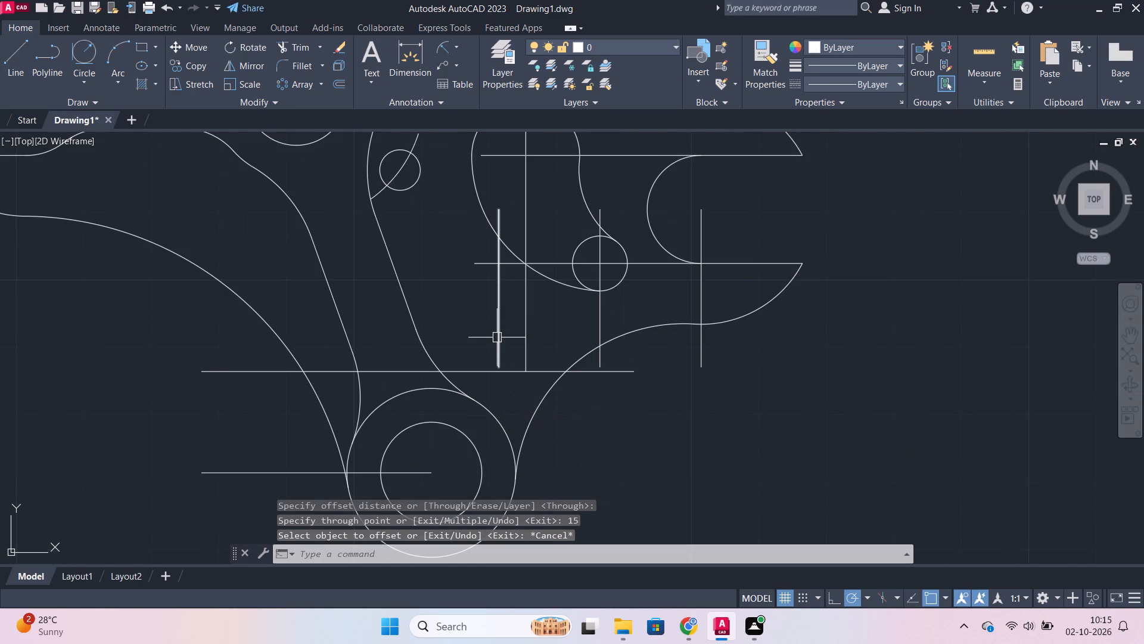
Stretch the offset vertical line's lower end slightly past the horizontal construction line above the lower boss.
click(496, 339)
click(500, 366)
click(498, 379)
key(Escape)
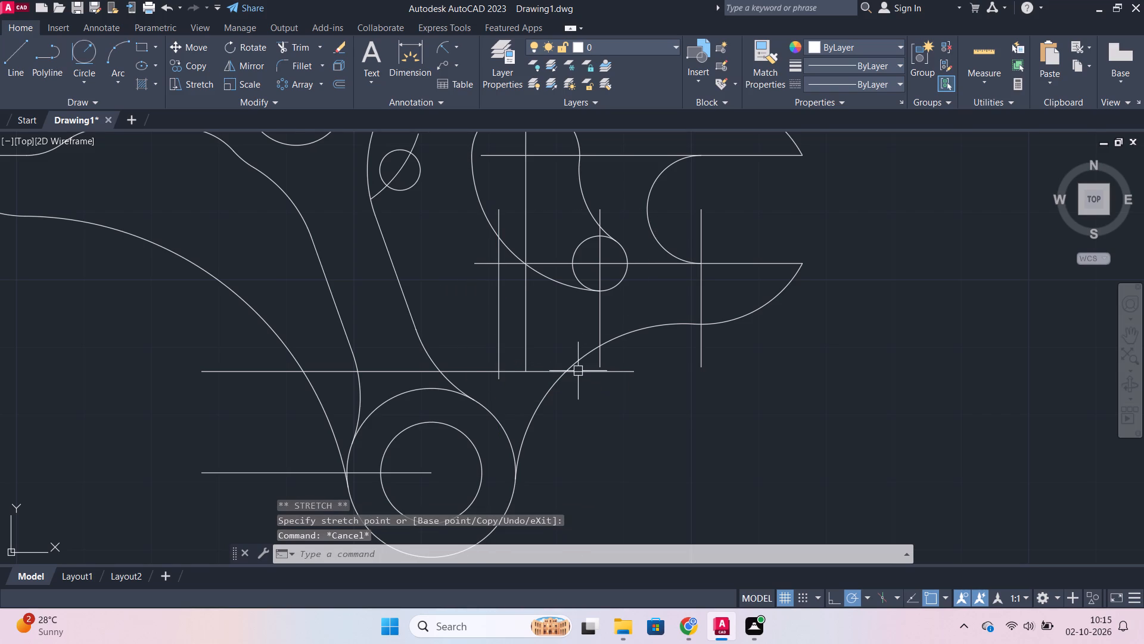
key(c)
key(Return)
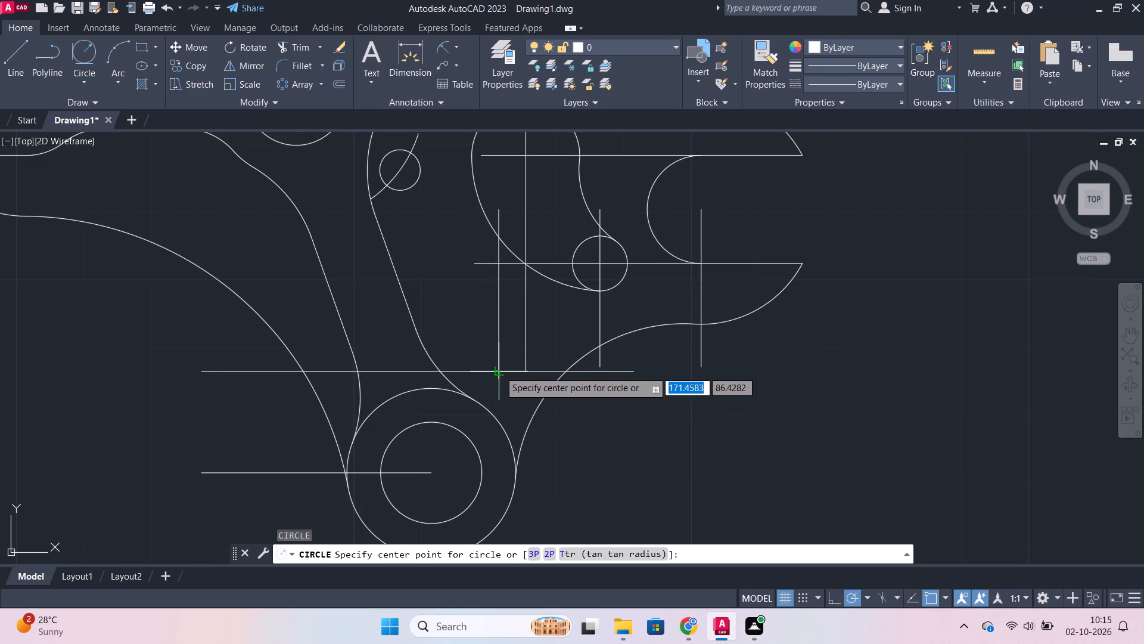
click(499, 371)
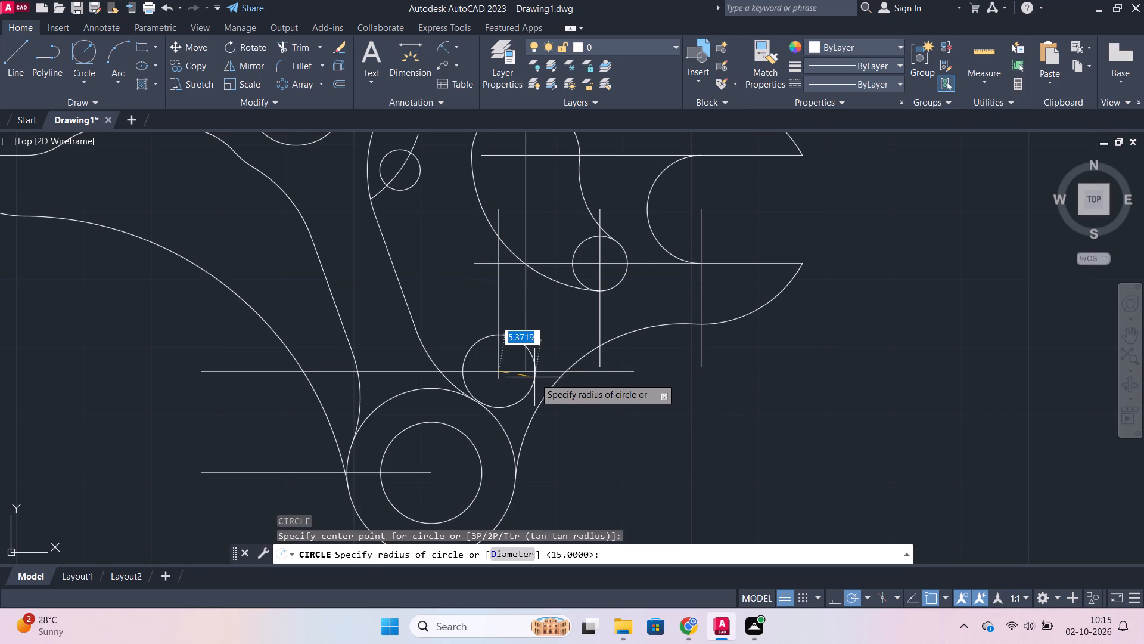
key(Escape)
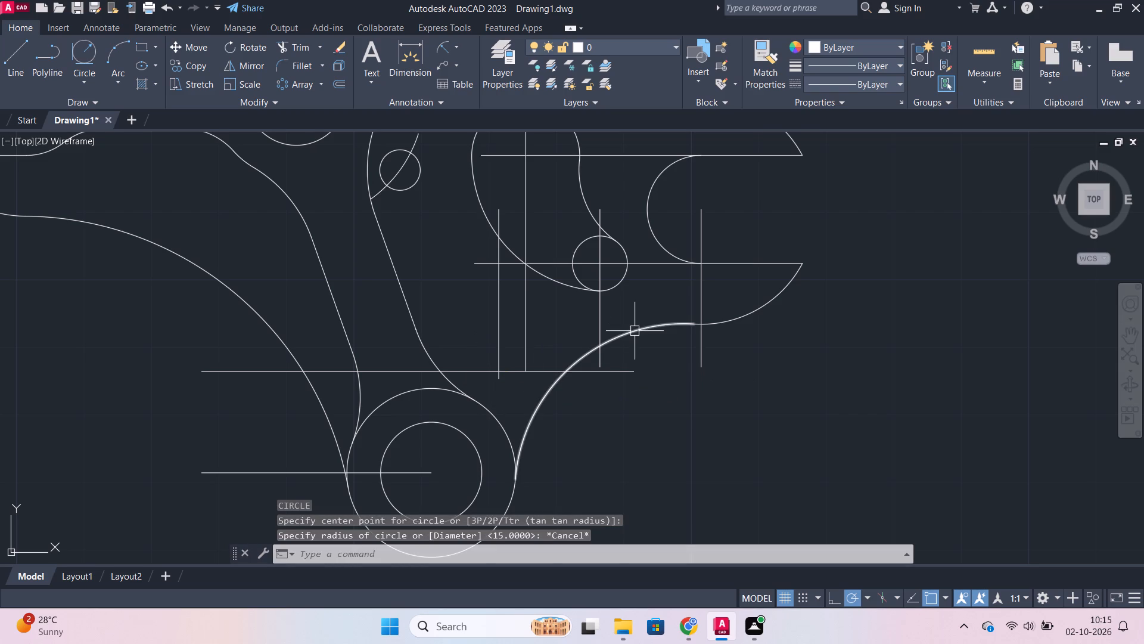
Measure the vertical distance from the right jaw's centre to the lower boss's centre with a linear dimension.
scroll(707, 360, down, 1)
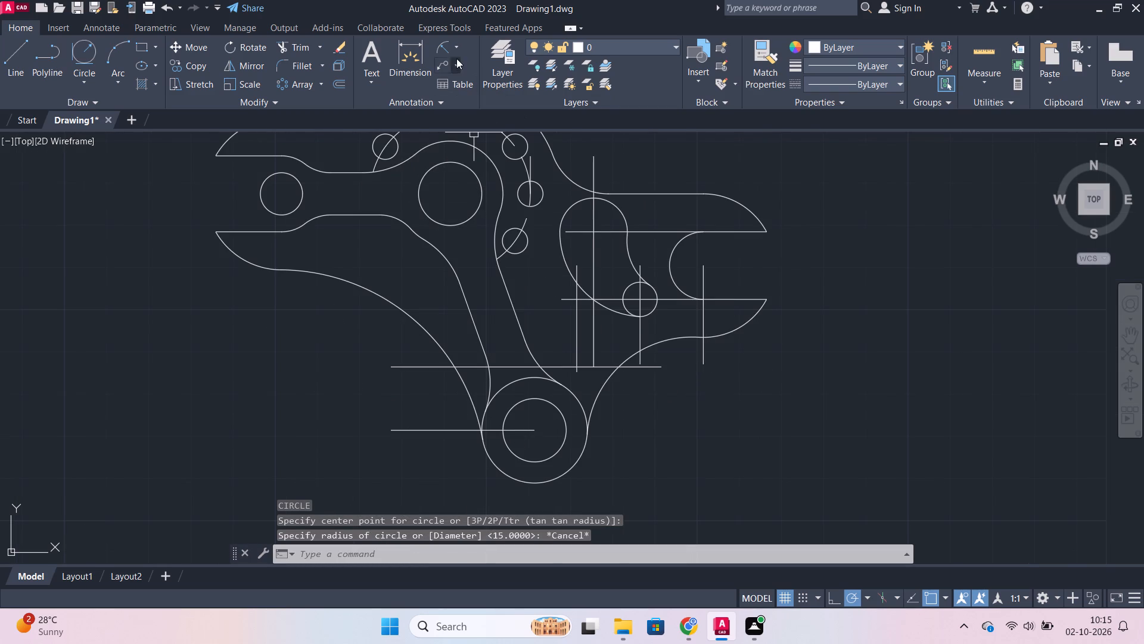
click(455, 51)
click(456, 59)
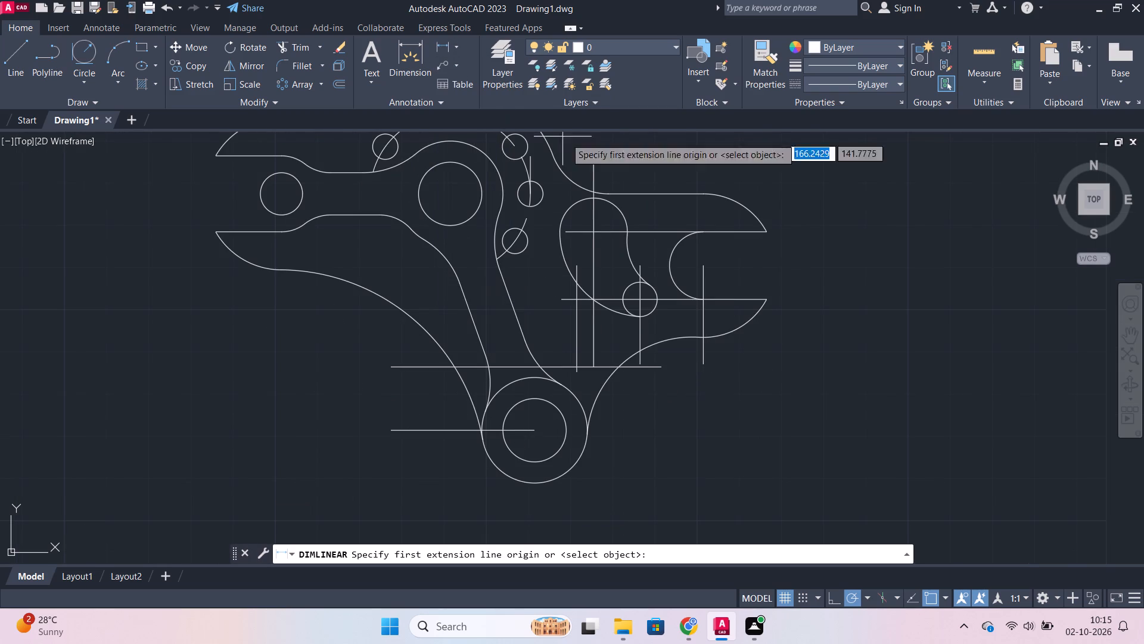
click(704, 266)
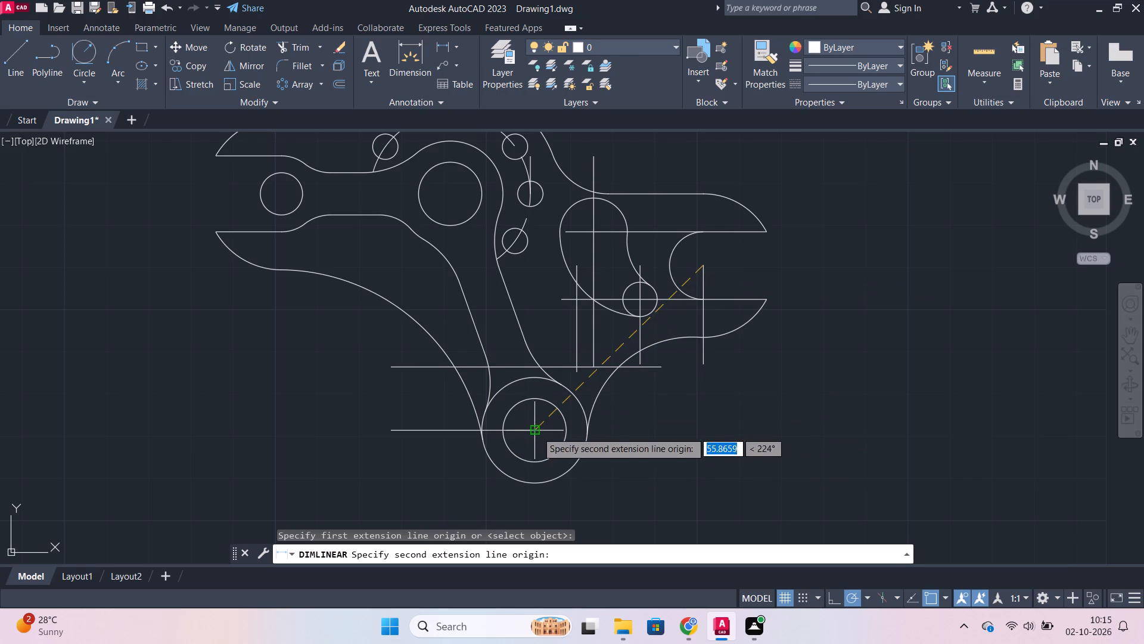
click(537, 432)
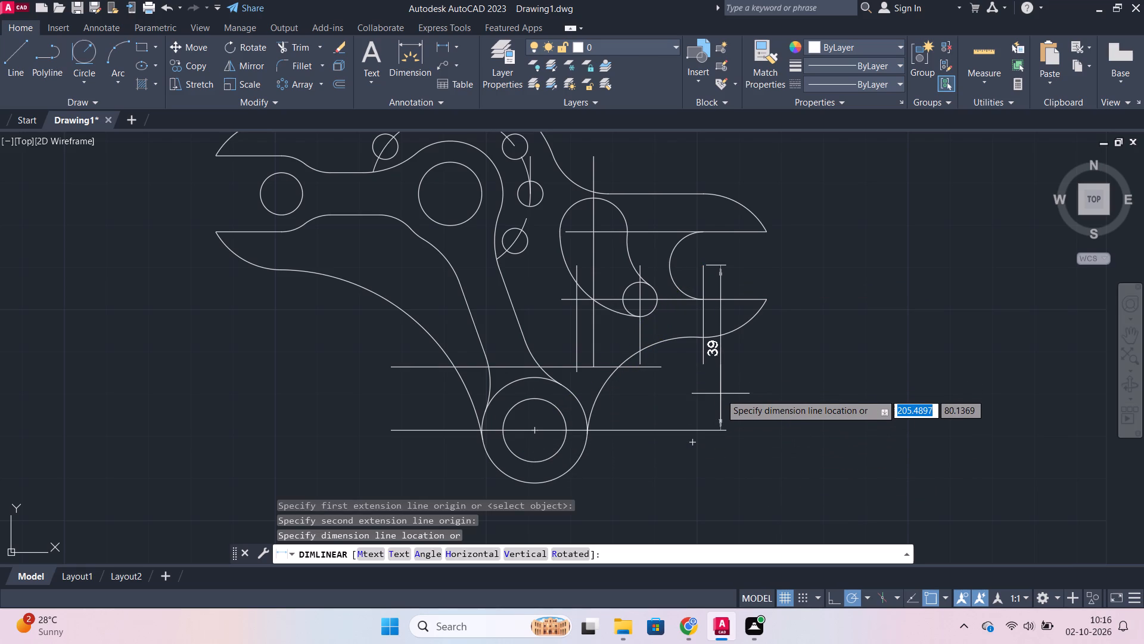
key(Escape)
Try to measure between the small cutout circle's vertical centreline and the right jaw's vertical line with a linear dimension.
scroll(608, 337, up, 1)
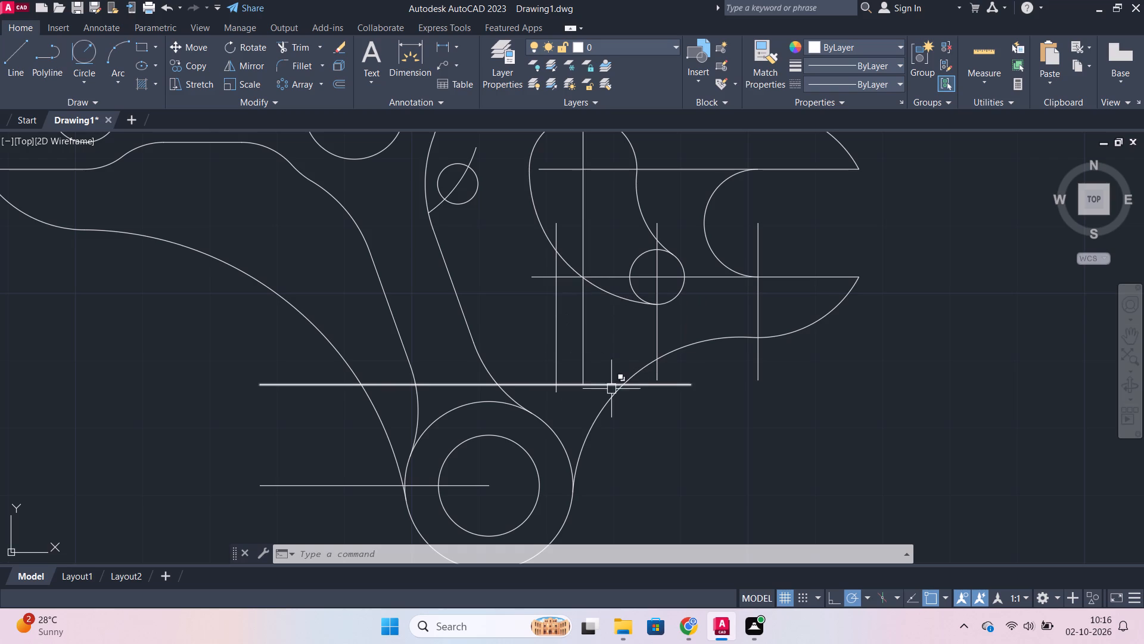
scroll(520, 407, down, 1)
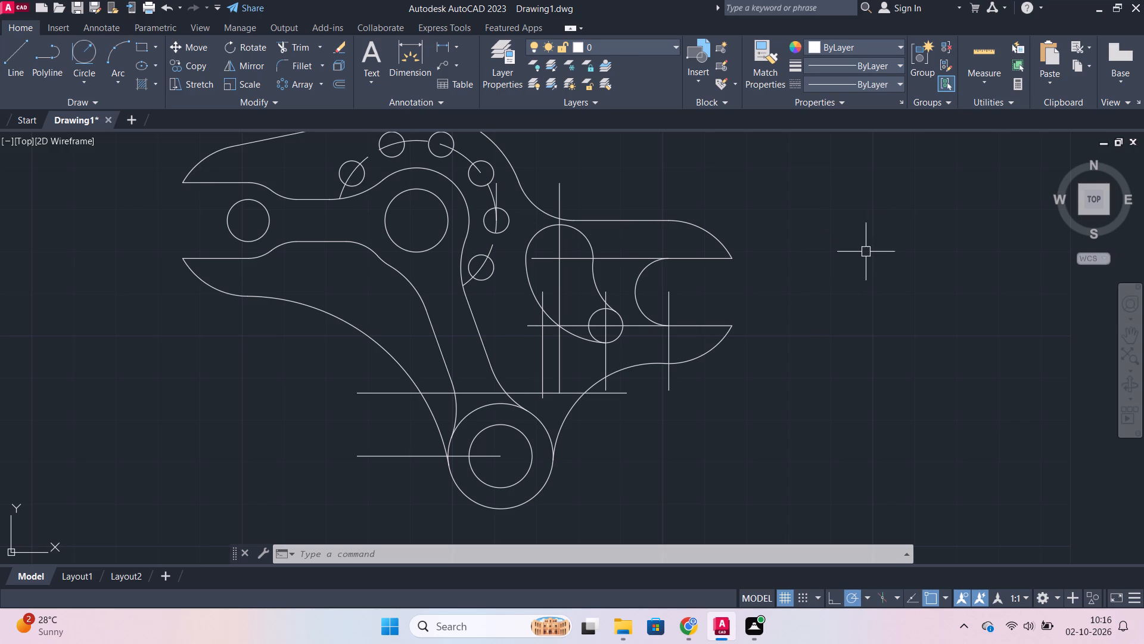
scroll(540, 341, down, 1)
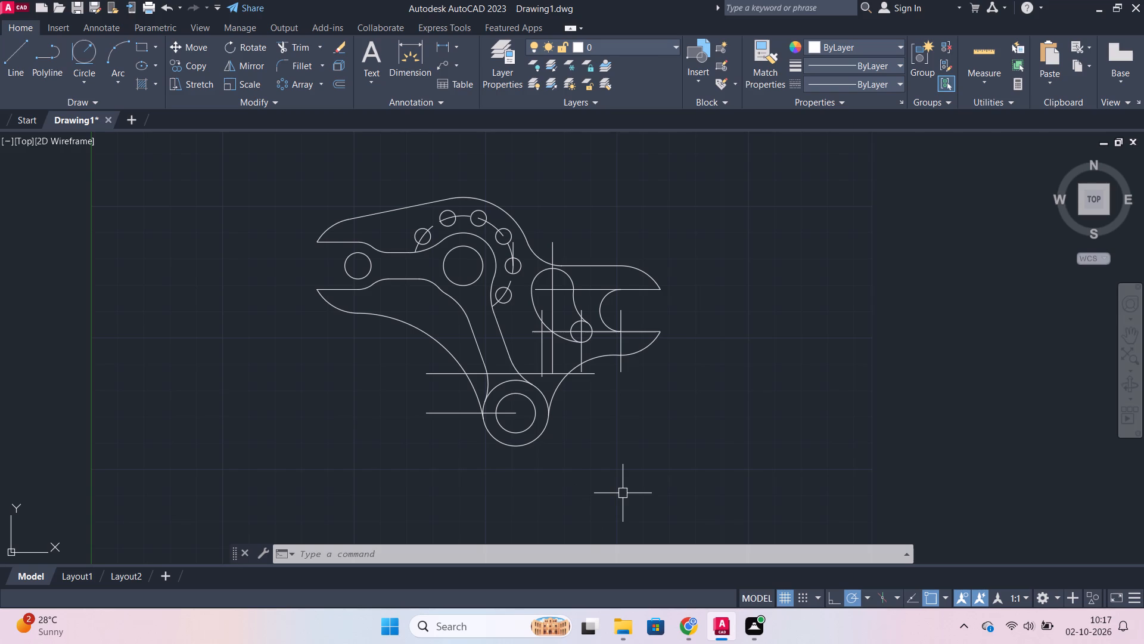
scroll(590, 354, up, 1)
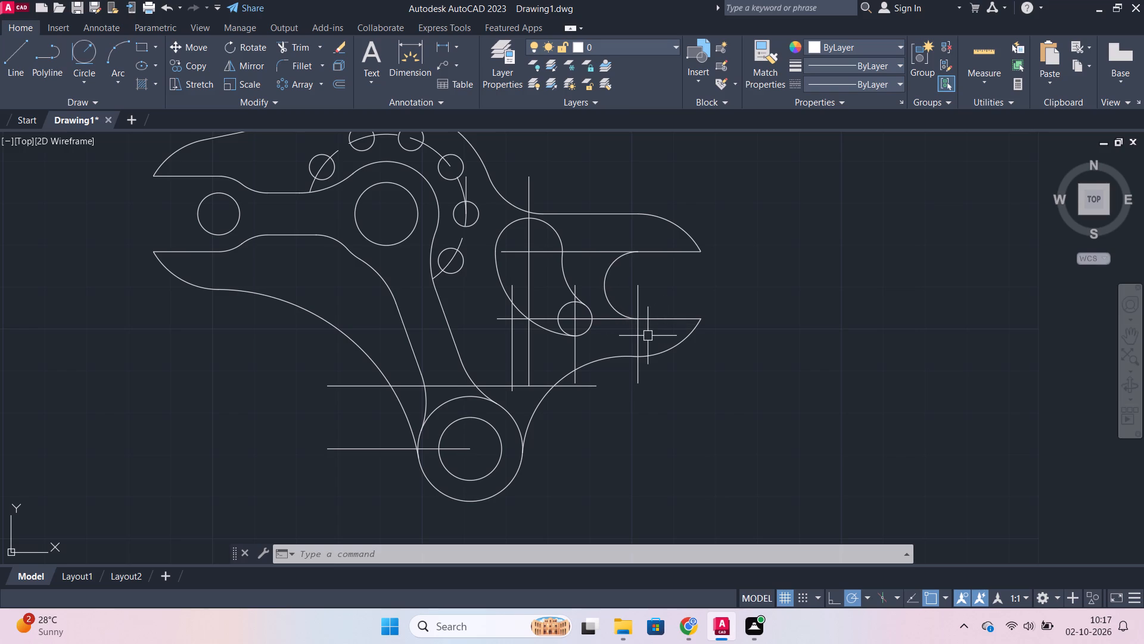
click(449, 46)
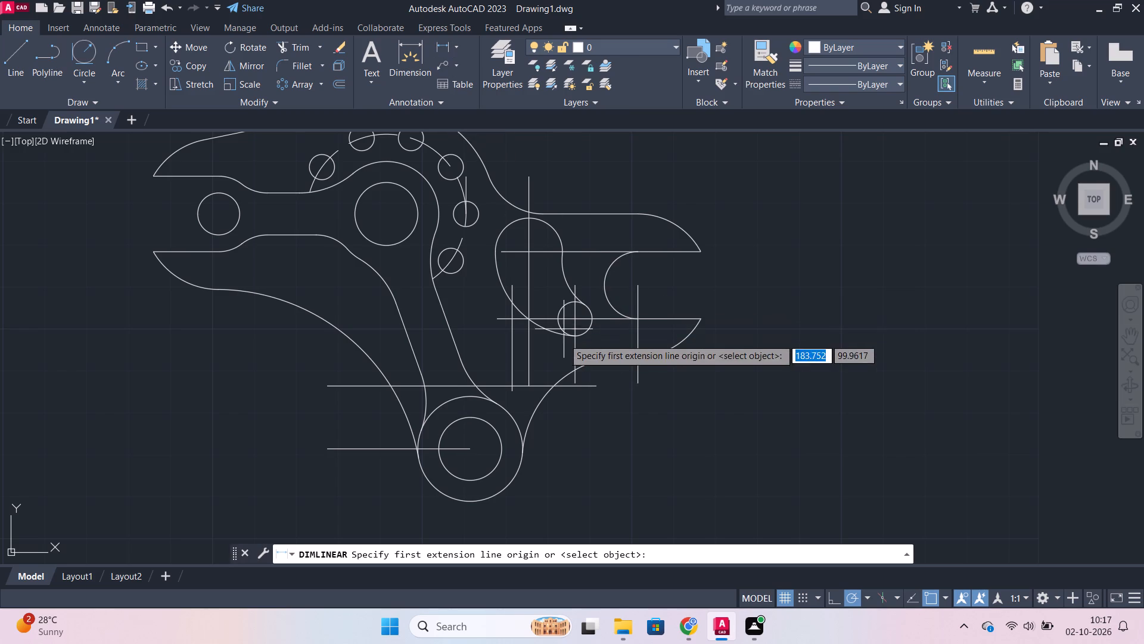
click(577, 352)
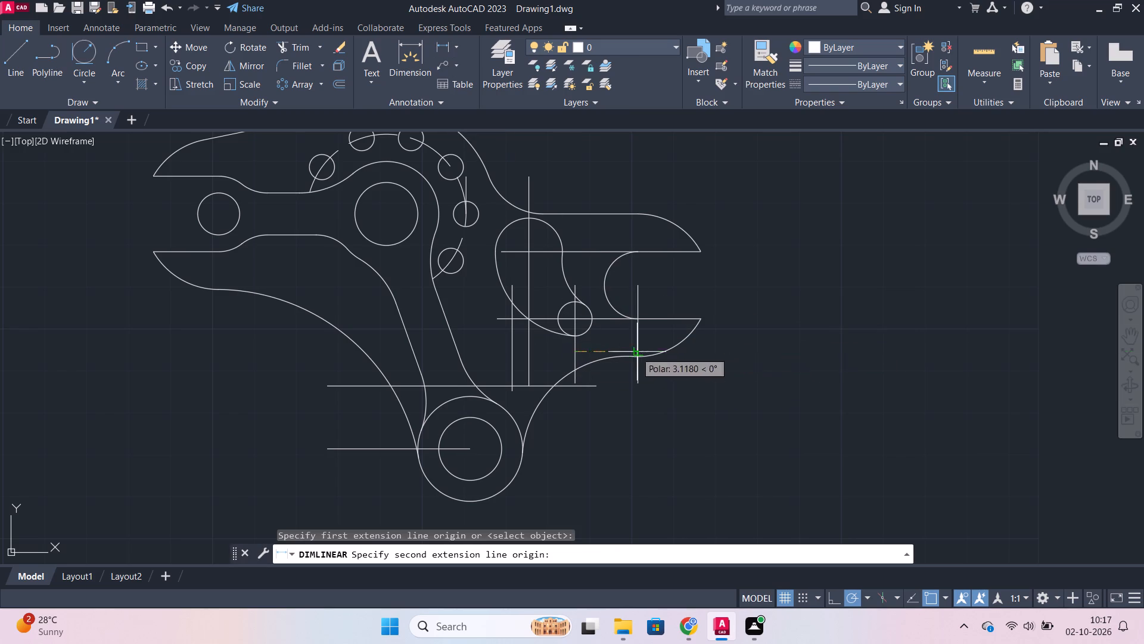
click(639, 348)
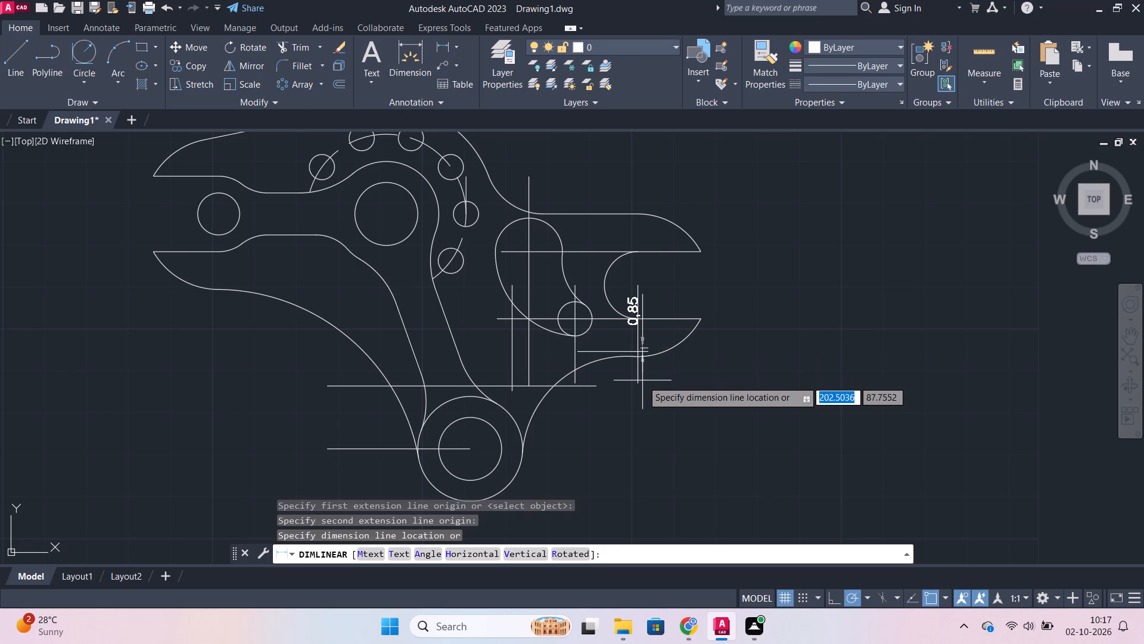
key(Escape)
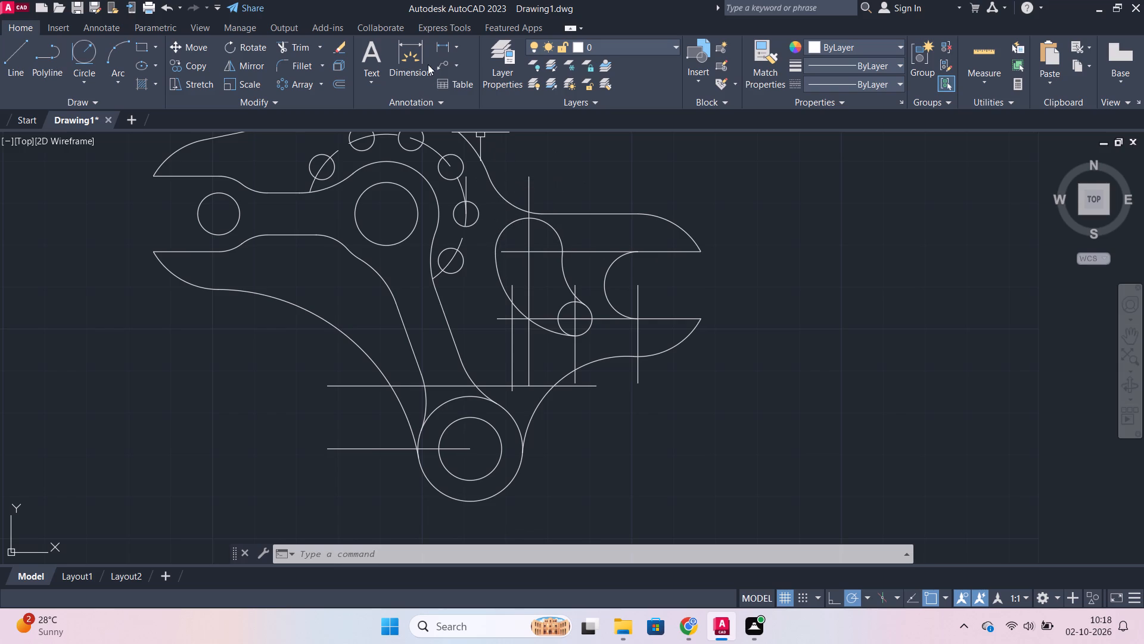
Measure the horizontal distance from the rightmost small hole's vertical line to the web cutout's vertical centreline with a linear dimension.
click(436, 45)
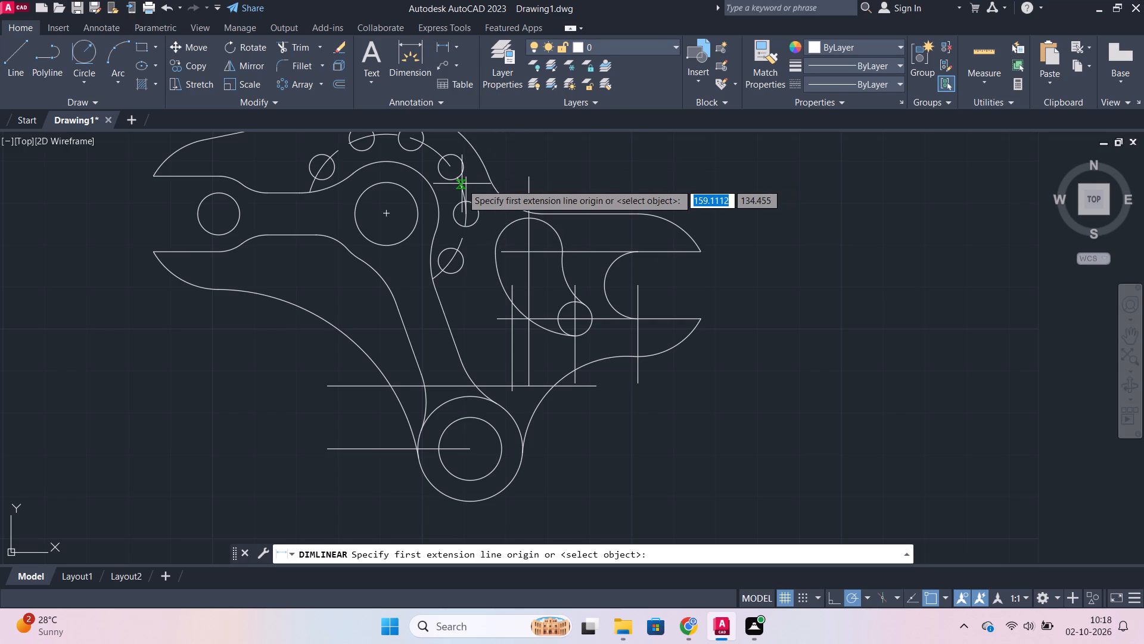
click(464, 181)
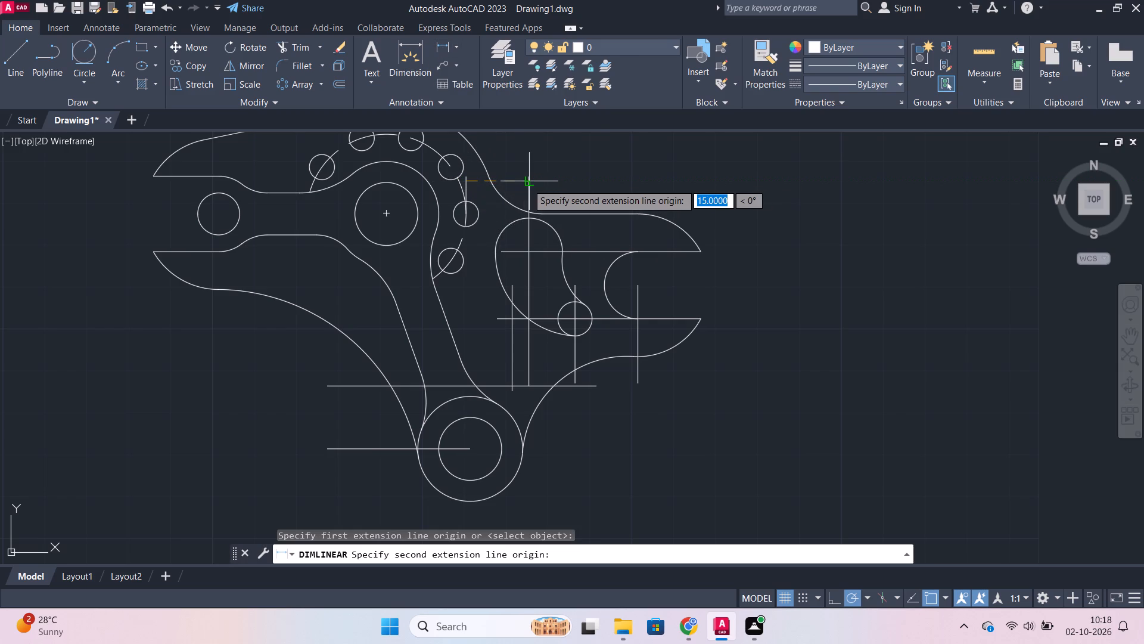
click(527, 184)
key(Escape)
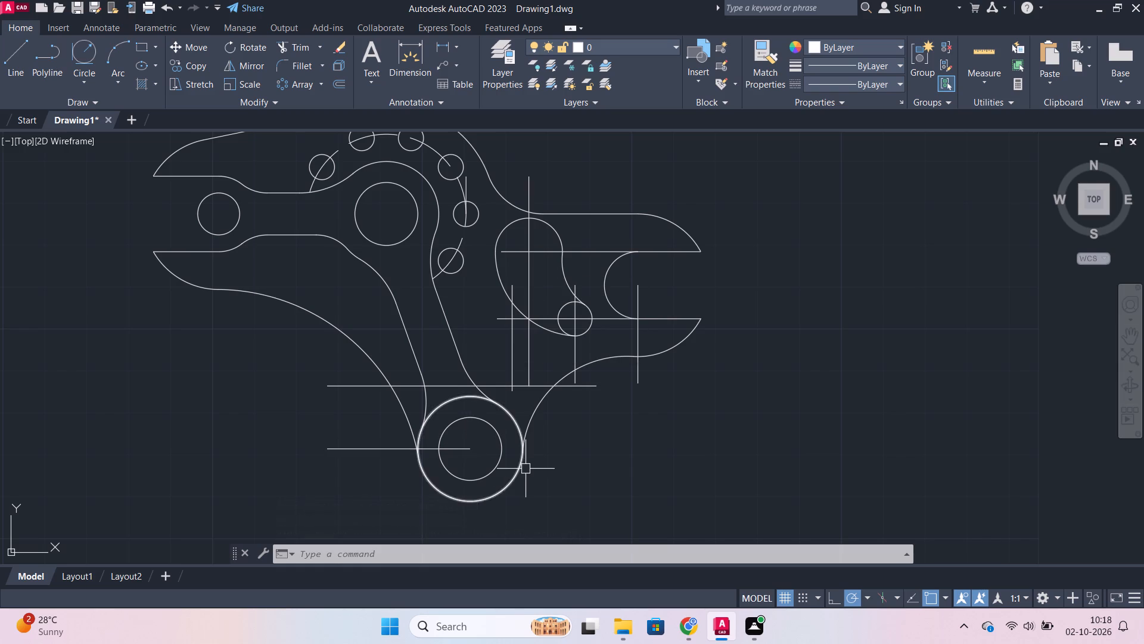
Draw a vertical line from the lower boss's centre up past the horizontal construction line above the boss.
key(l)
key(Return)
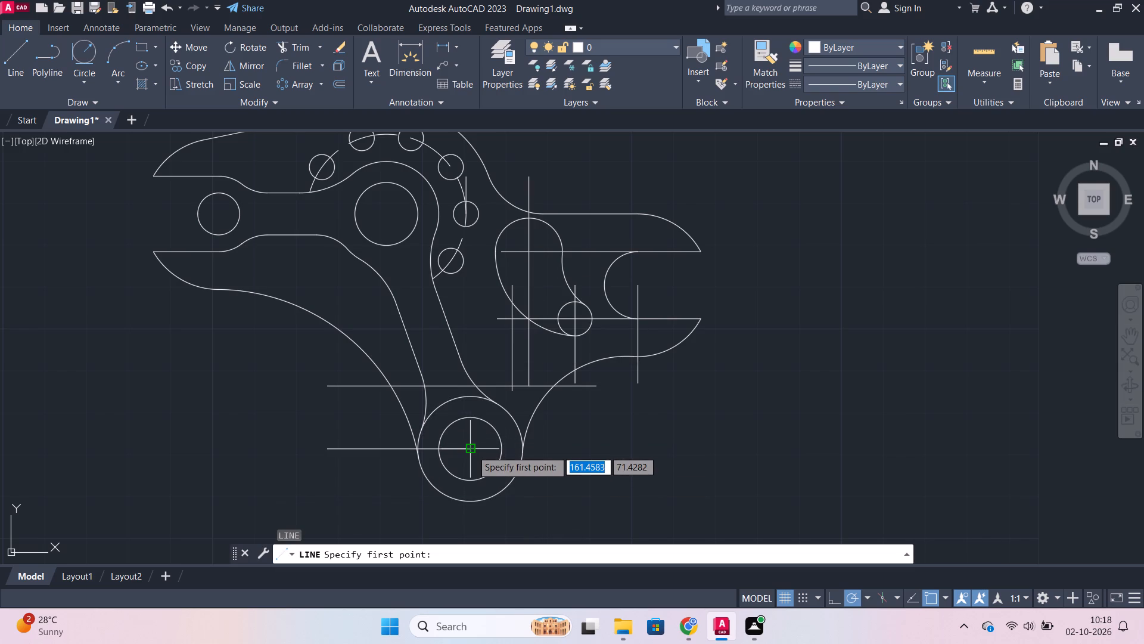
click(469, 451)
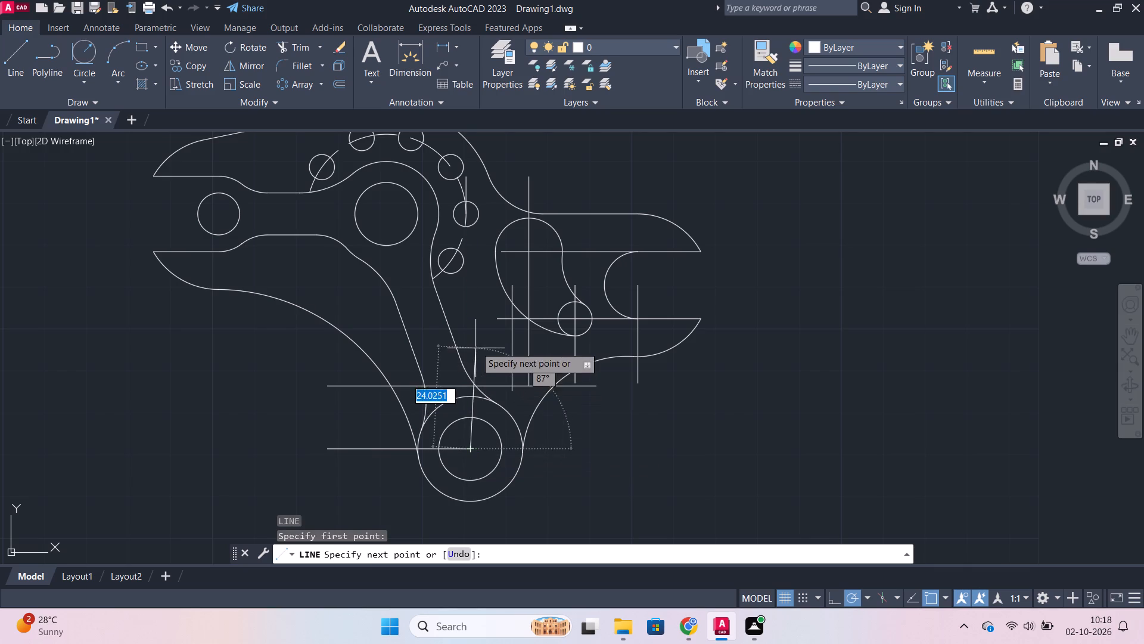
click(470, 335)
key(Escape)
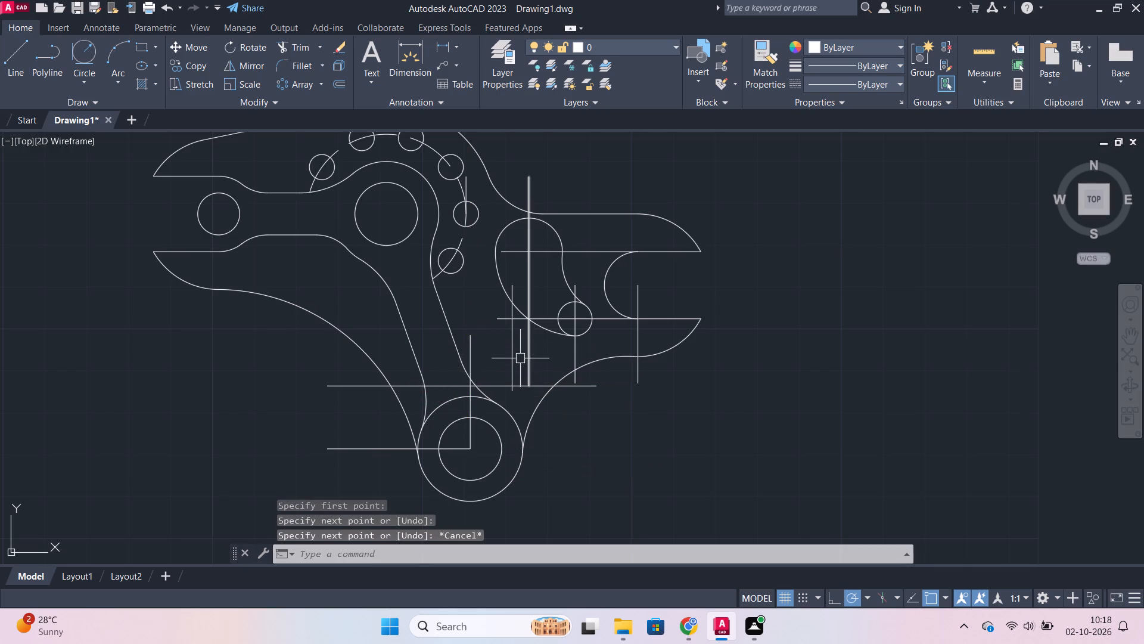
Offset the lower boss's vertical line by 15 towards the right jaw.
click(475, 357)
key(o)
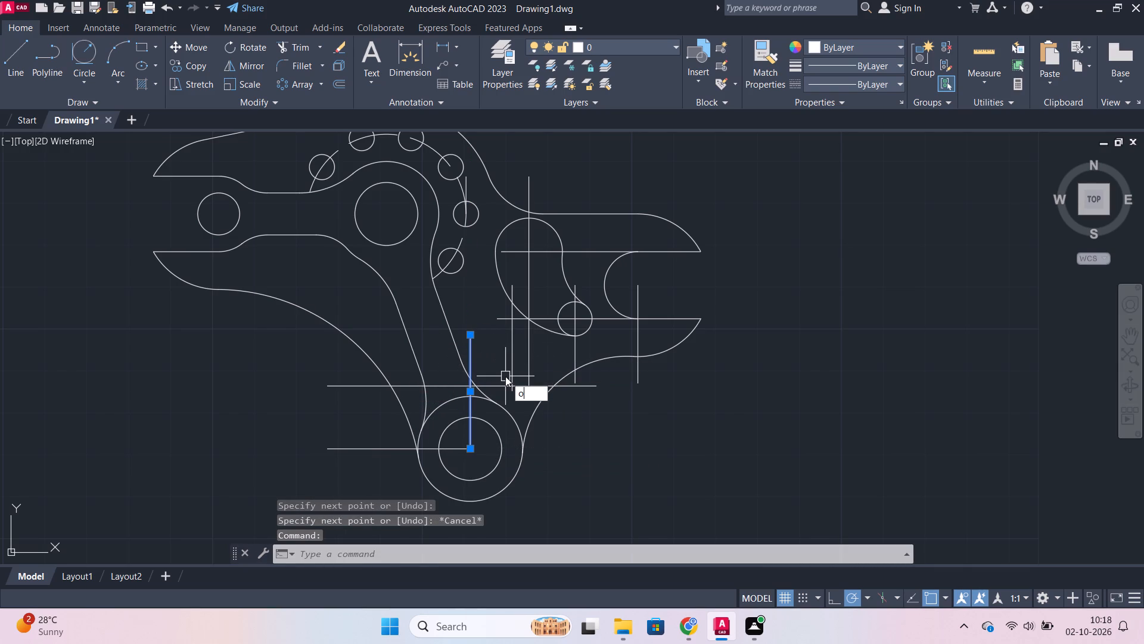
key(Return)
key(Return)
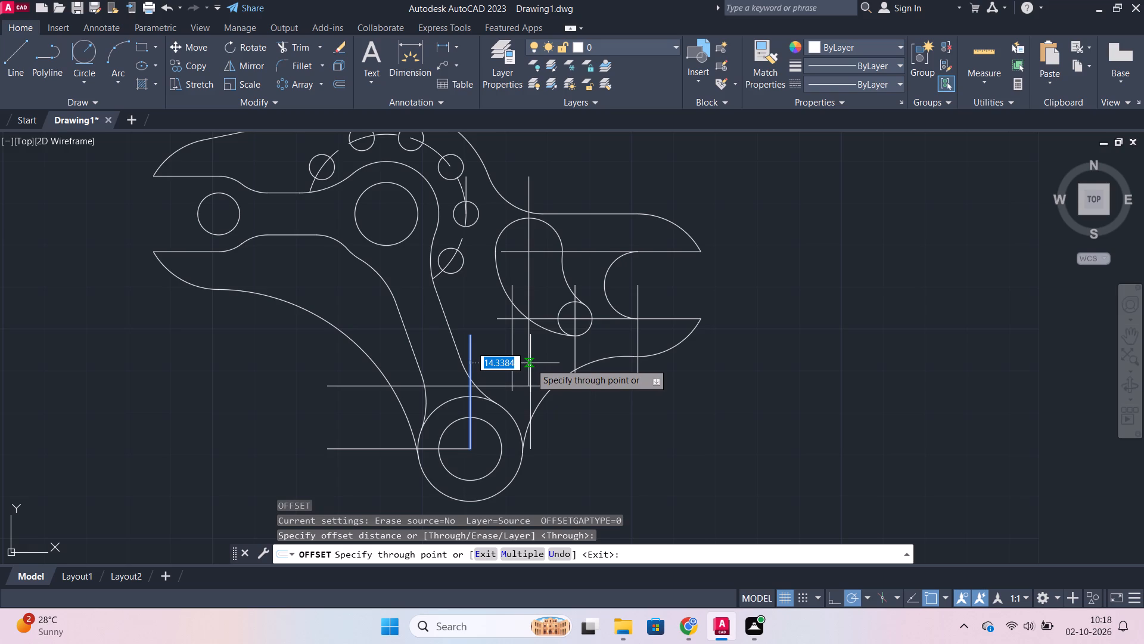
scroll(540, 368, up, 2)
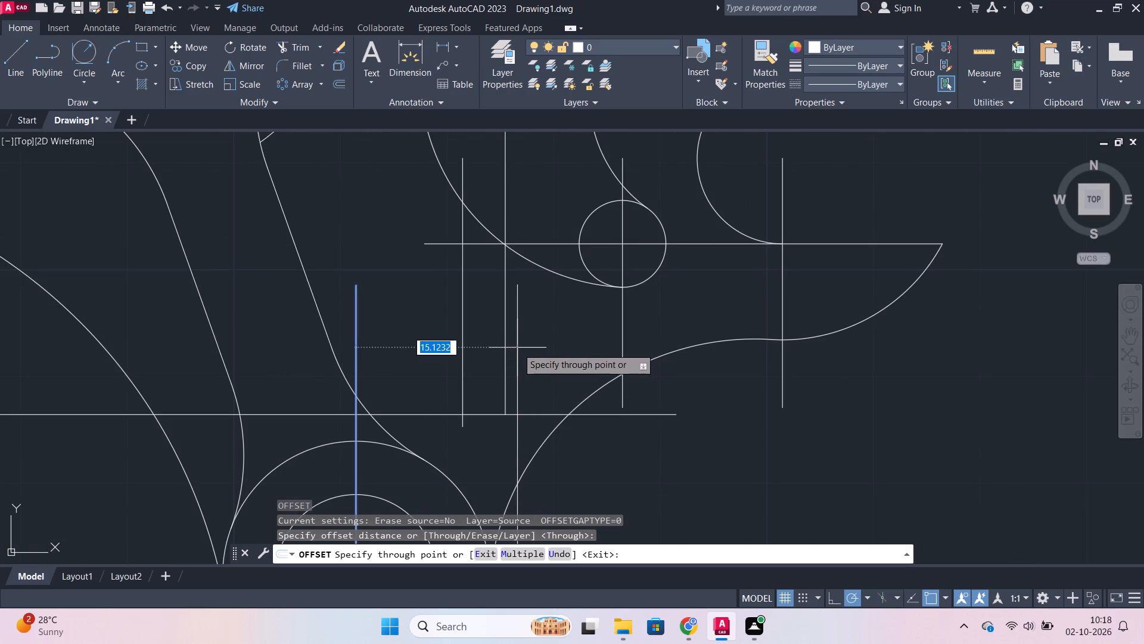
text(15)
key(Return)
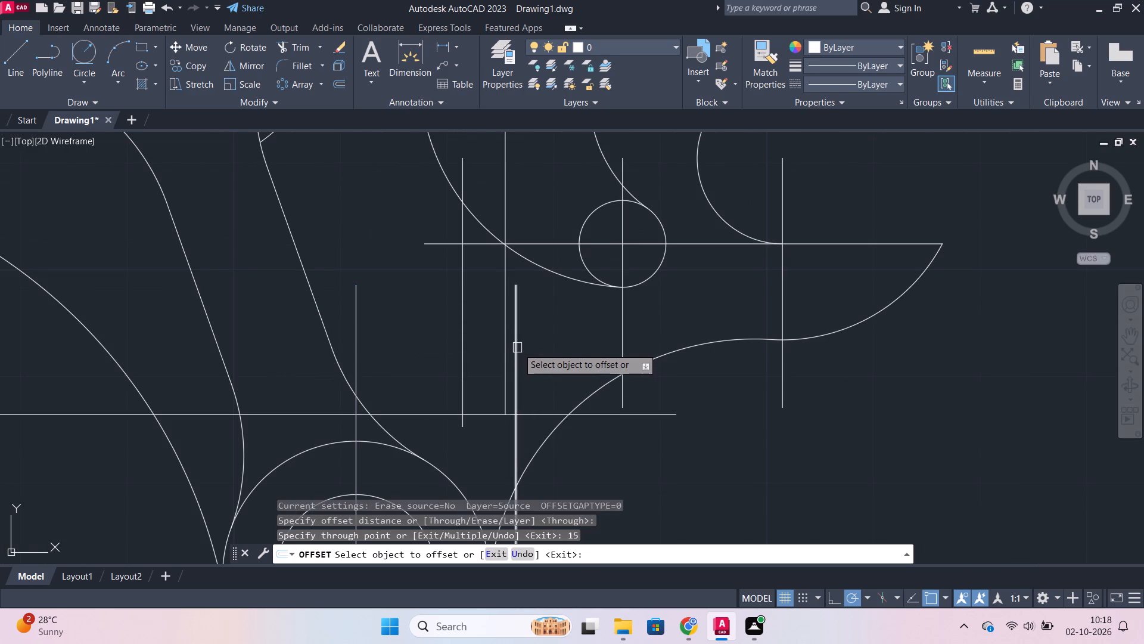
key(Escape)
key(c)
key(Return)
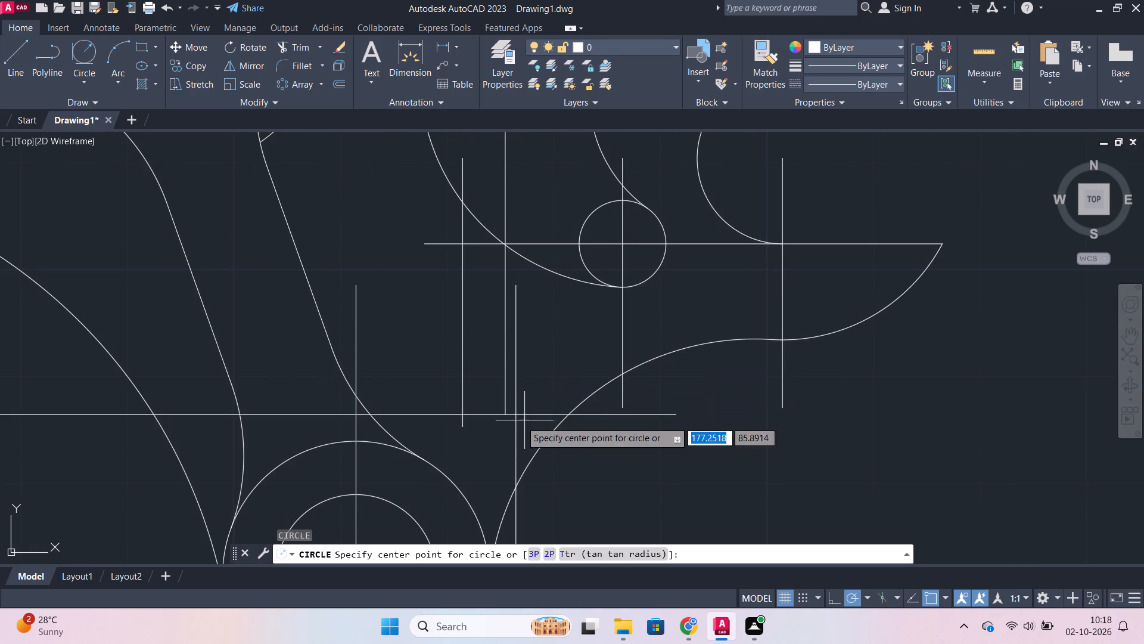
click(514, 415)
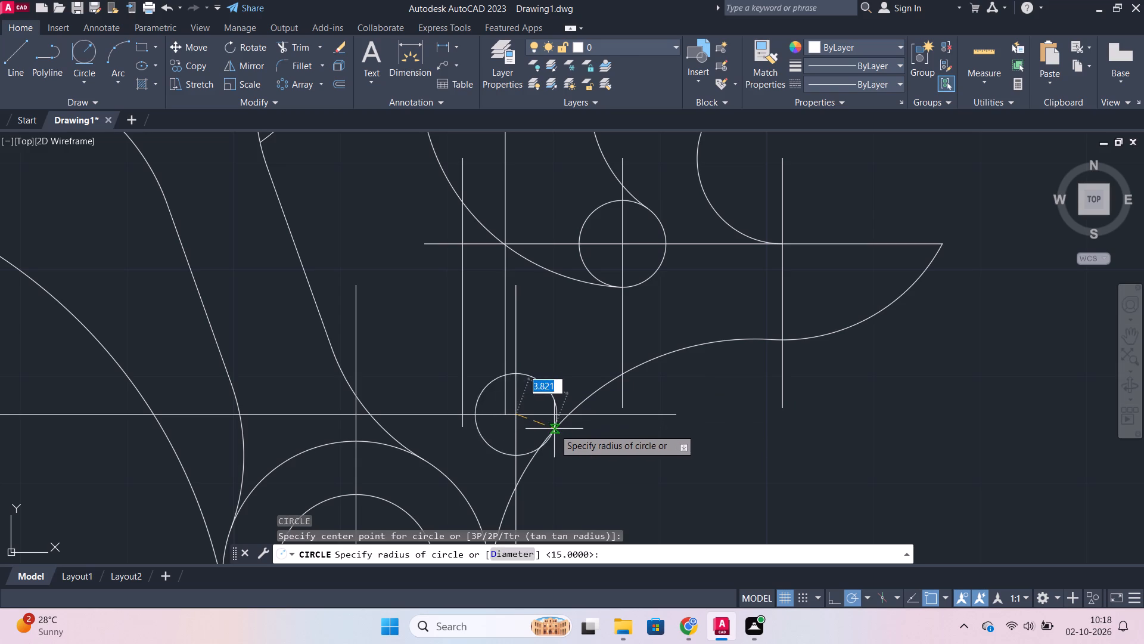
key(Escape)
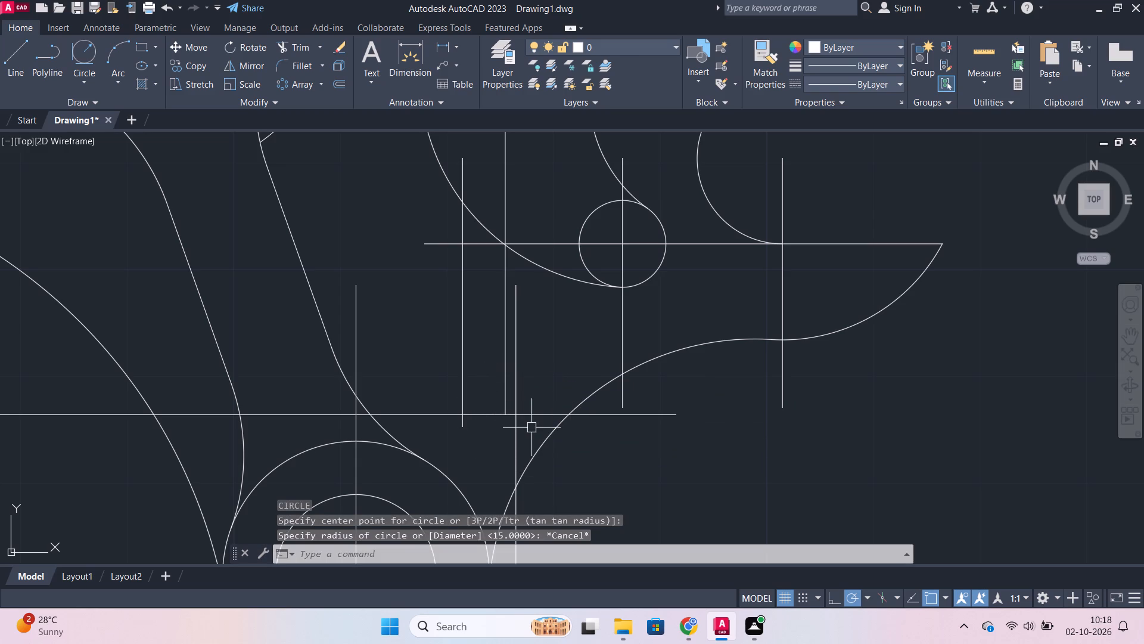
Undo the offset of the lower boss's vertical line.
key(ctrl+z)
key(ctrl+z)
Erase the web cutout's long vertical centreline and the shorter vertical construction line beside it.
click(505, 382)
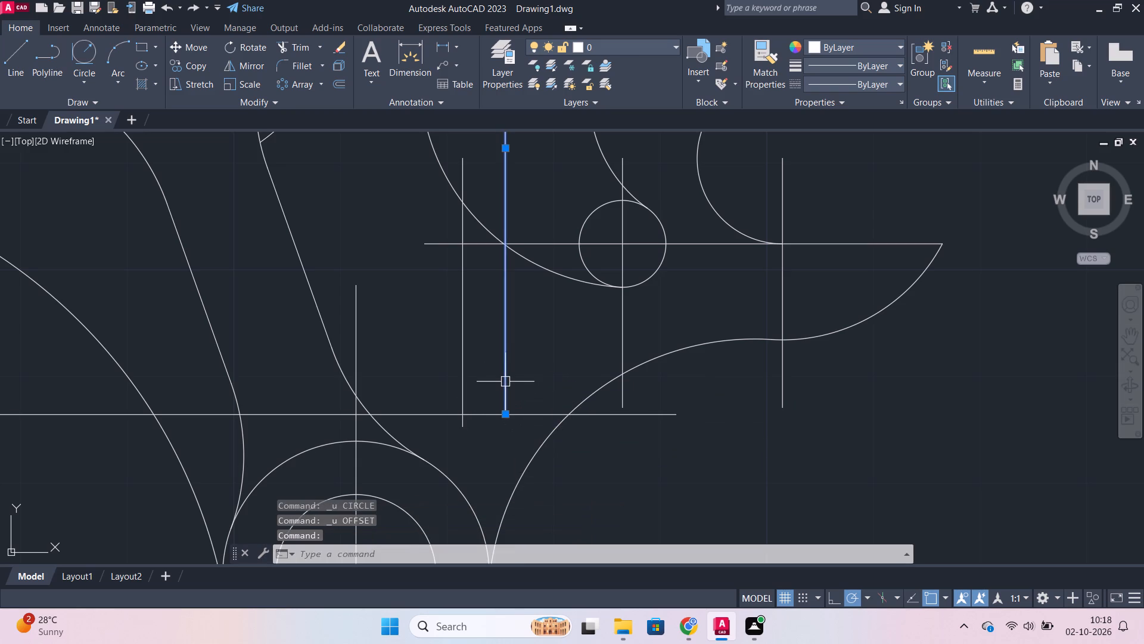
scroll(466, 363, down, 2)
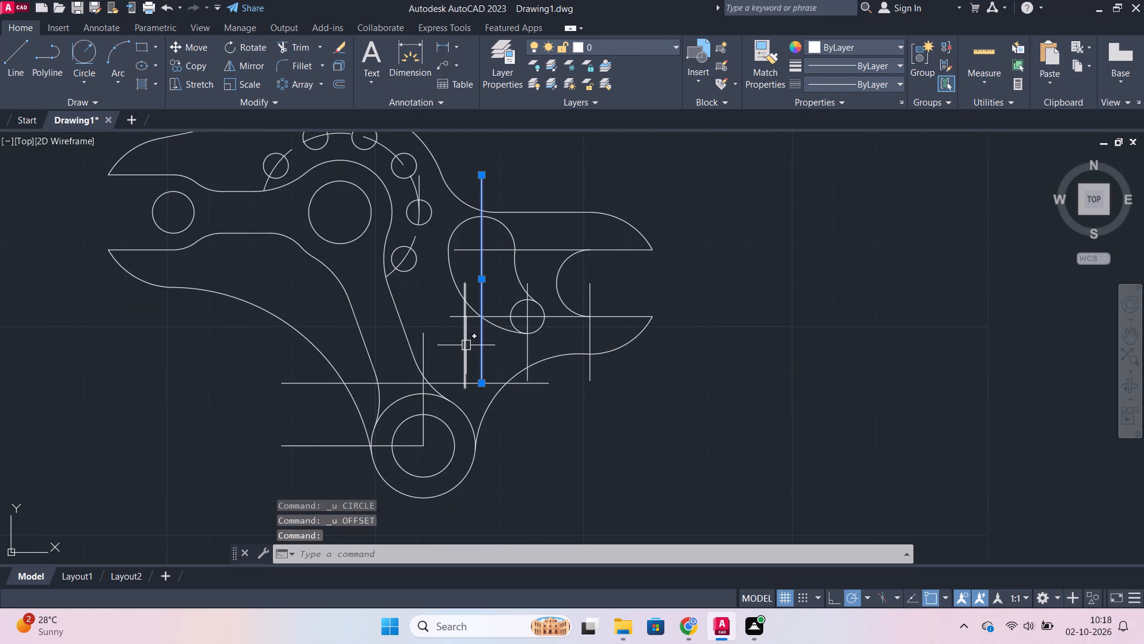
click(465, 346)
key(e)
key(Return)
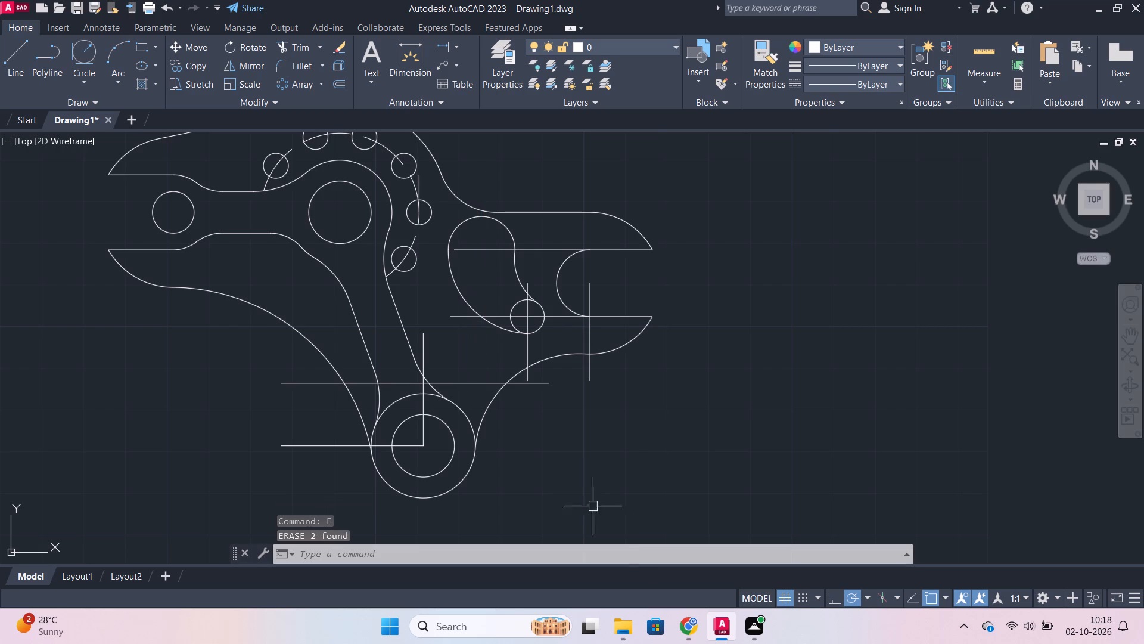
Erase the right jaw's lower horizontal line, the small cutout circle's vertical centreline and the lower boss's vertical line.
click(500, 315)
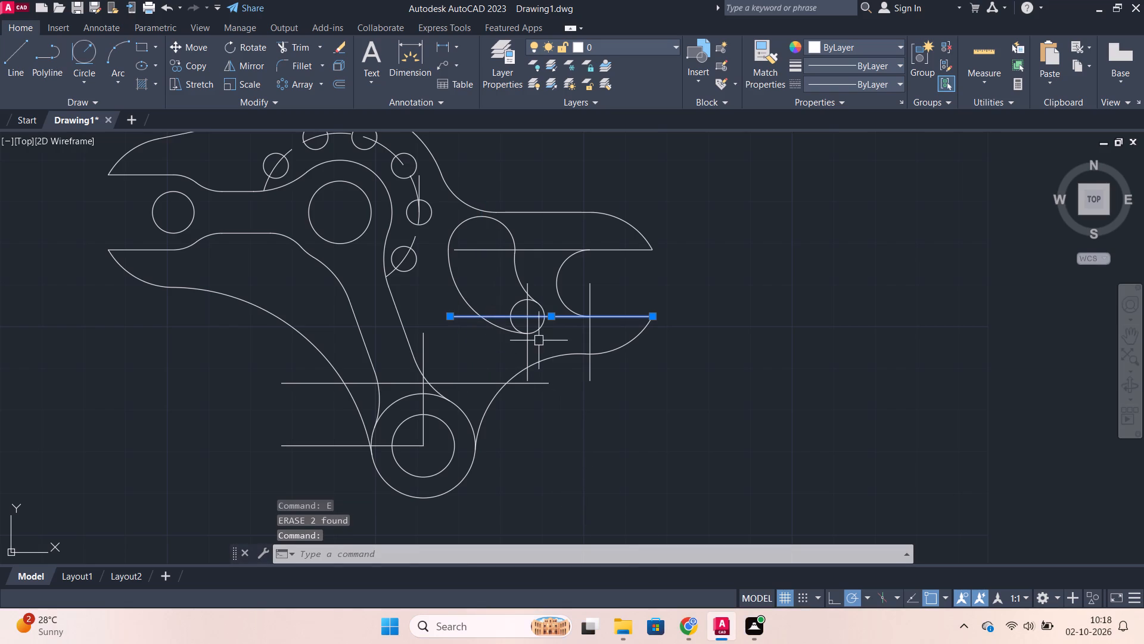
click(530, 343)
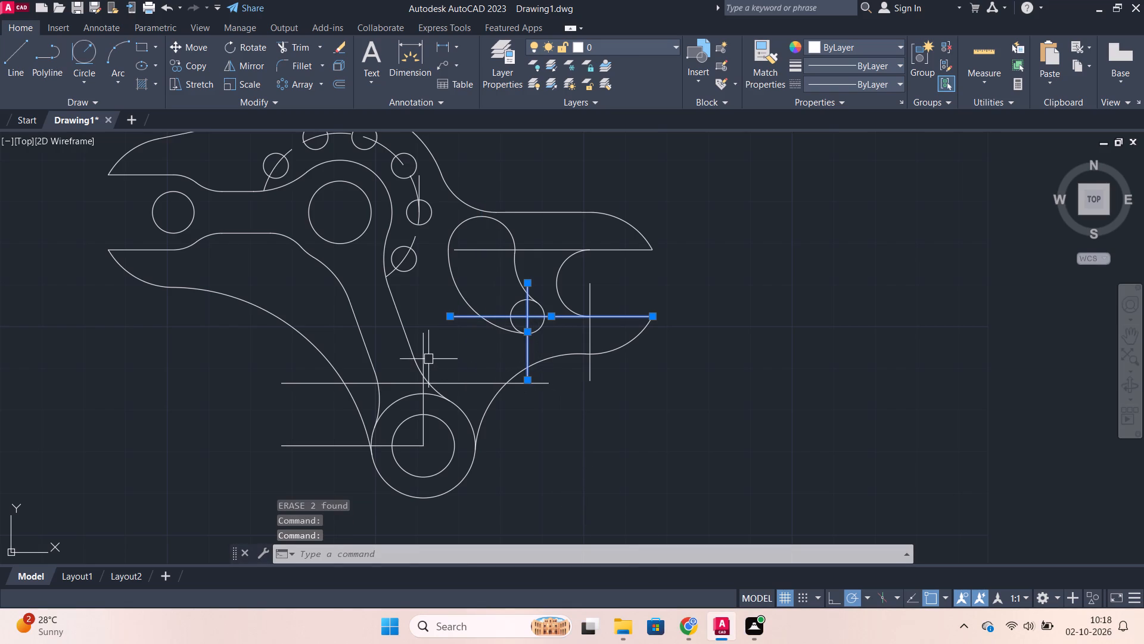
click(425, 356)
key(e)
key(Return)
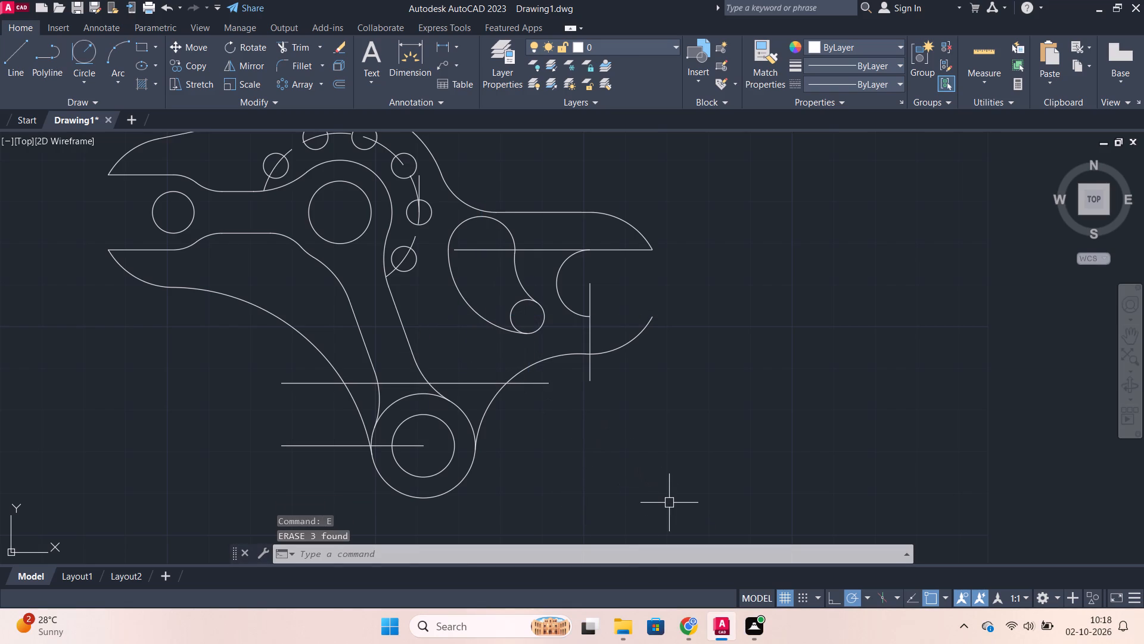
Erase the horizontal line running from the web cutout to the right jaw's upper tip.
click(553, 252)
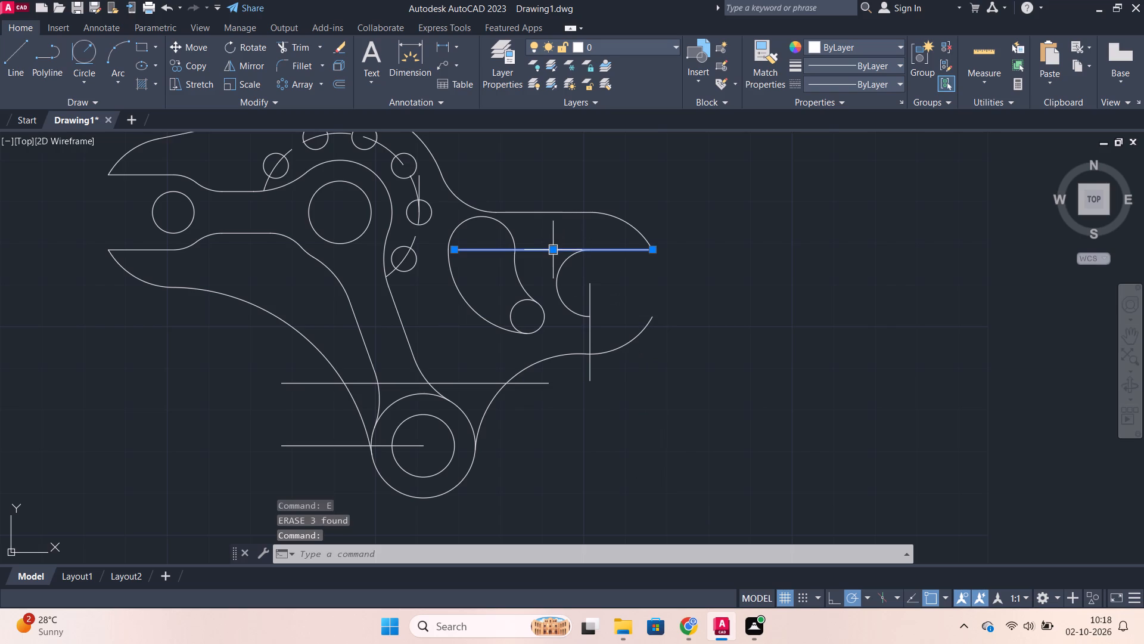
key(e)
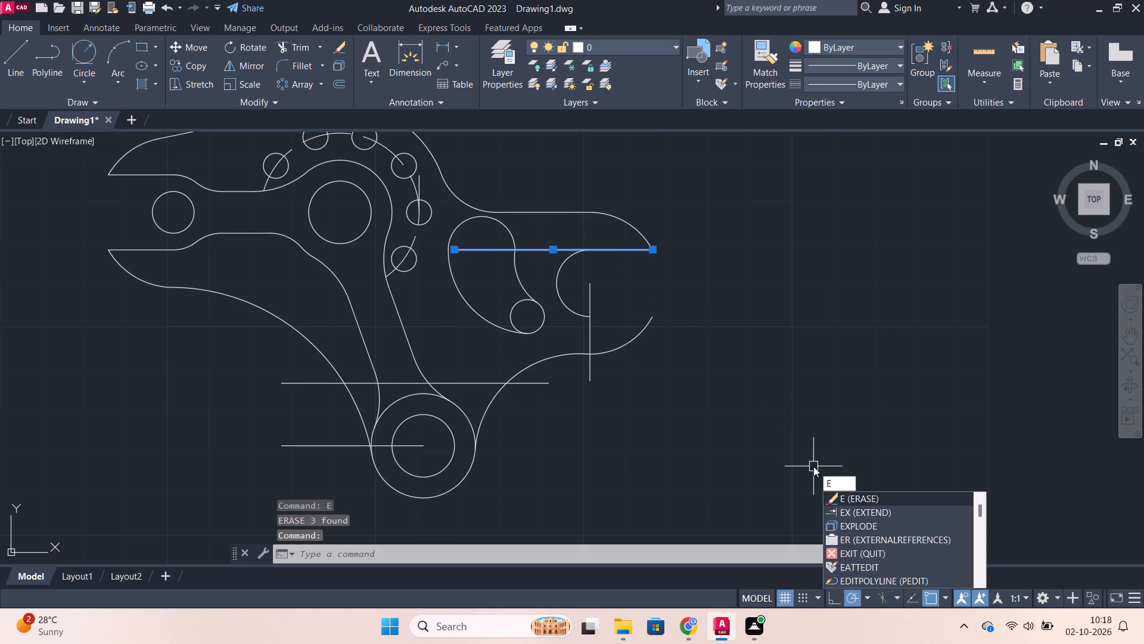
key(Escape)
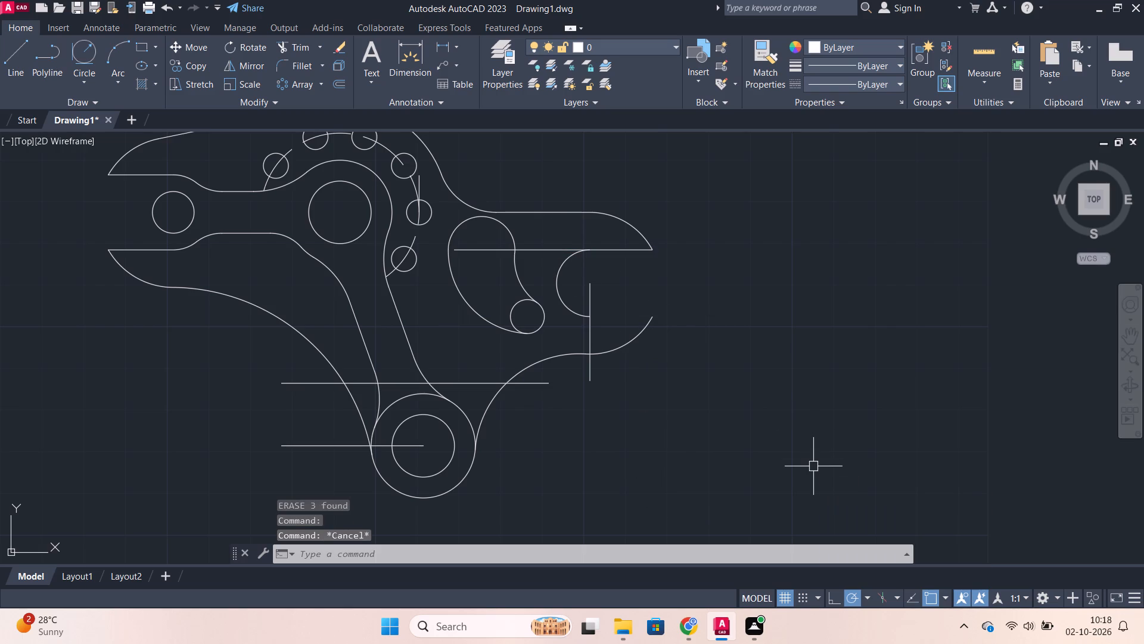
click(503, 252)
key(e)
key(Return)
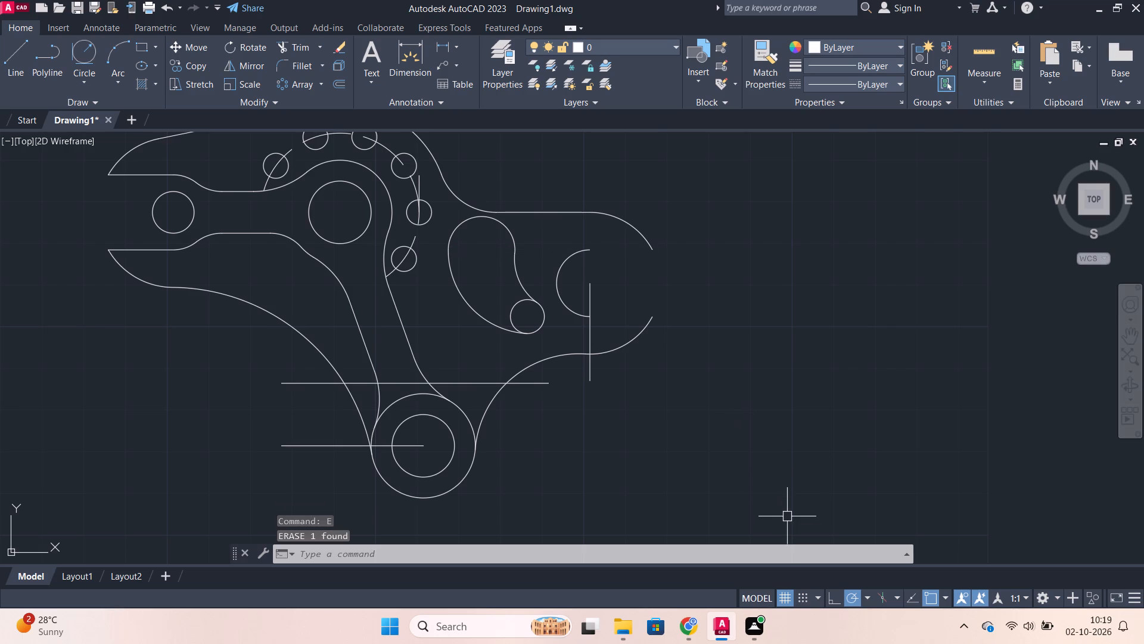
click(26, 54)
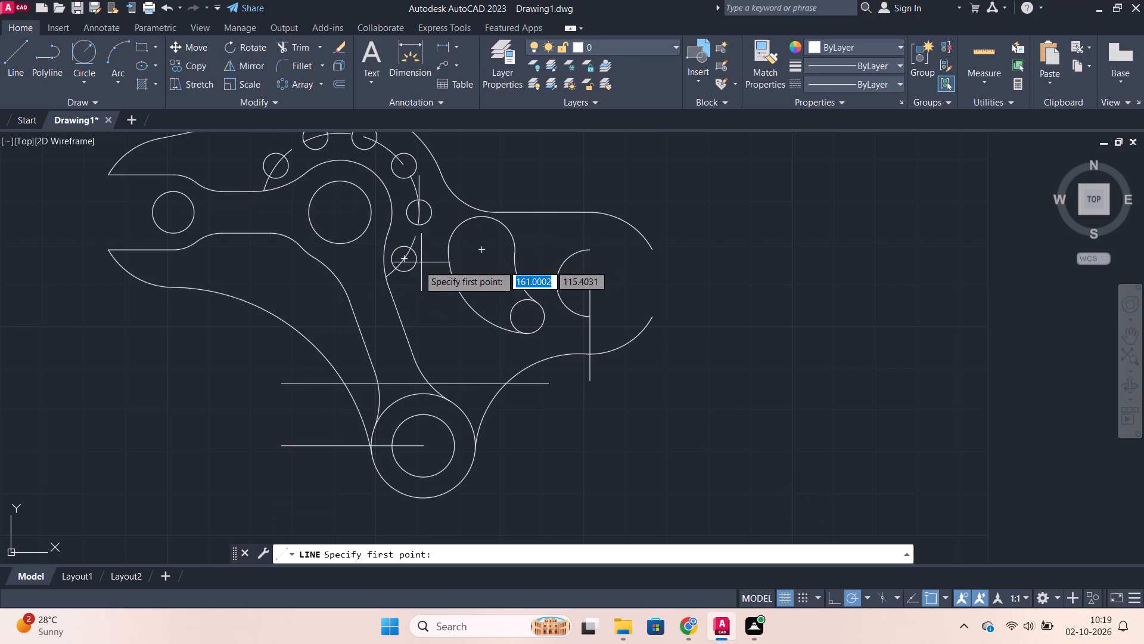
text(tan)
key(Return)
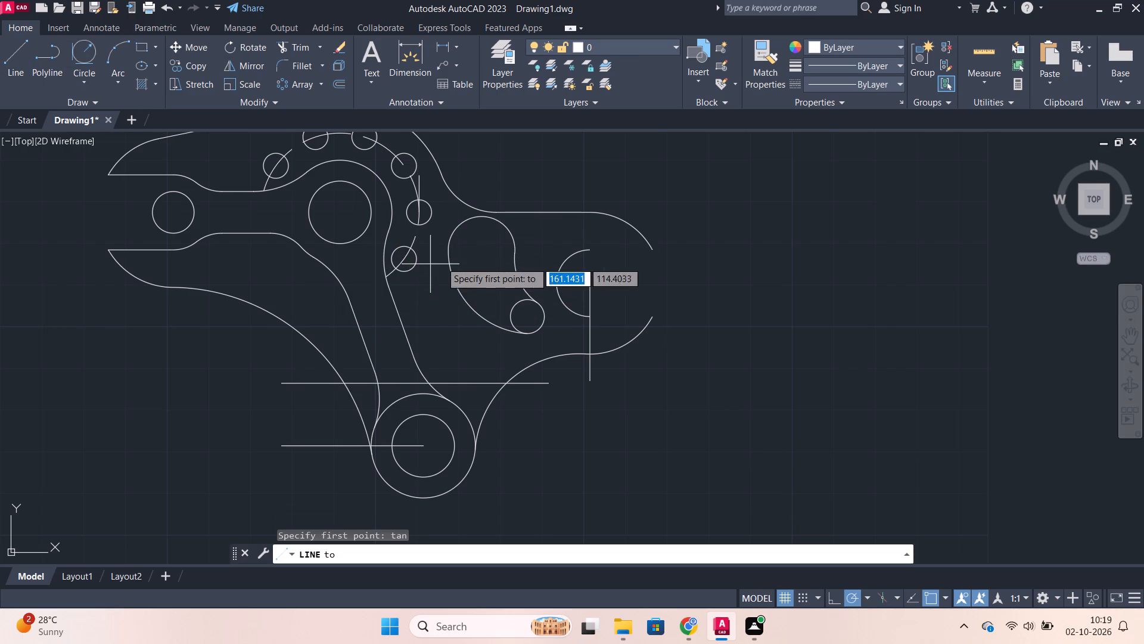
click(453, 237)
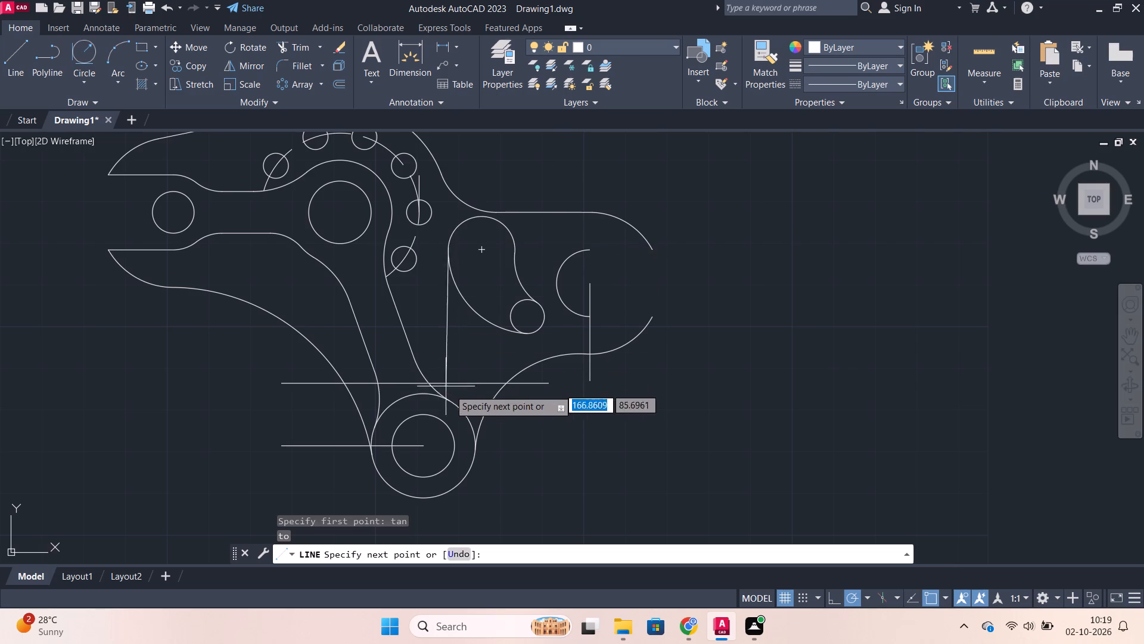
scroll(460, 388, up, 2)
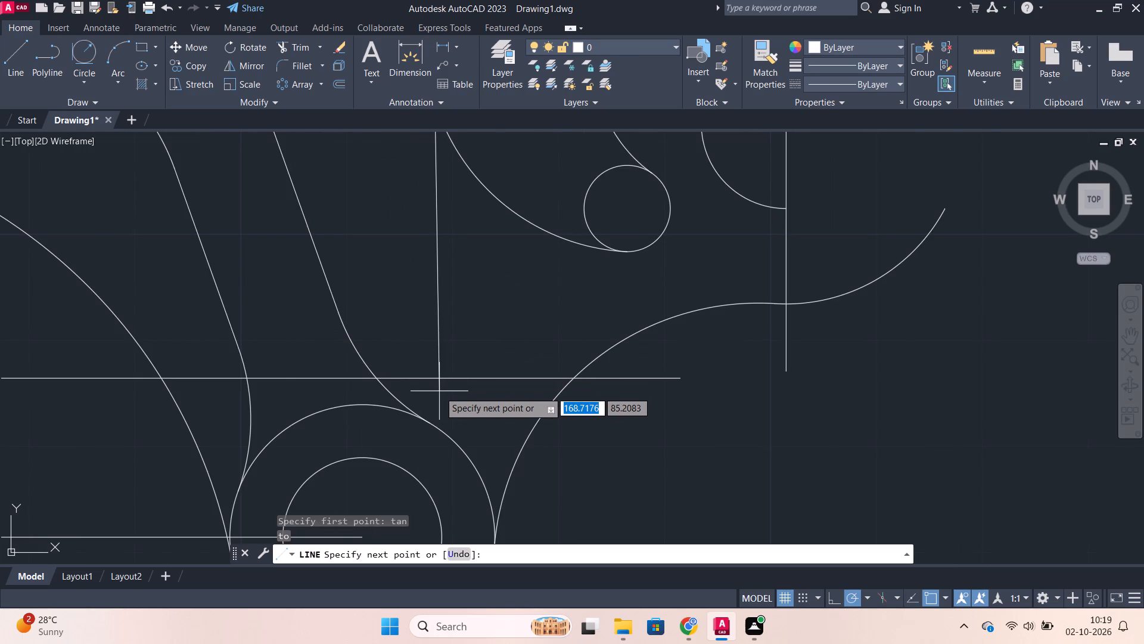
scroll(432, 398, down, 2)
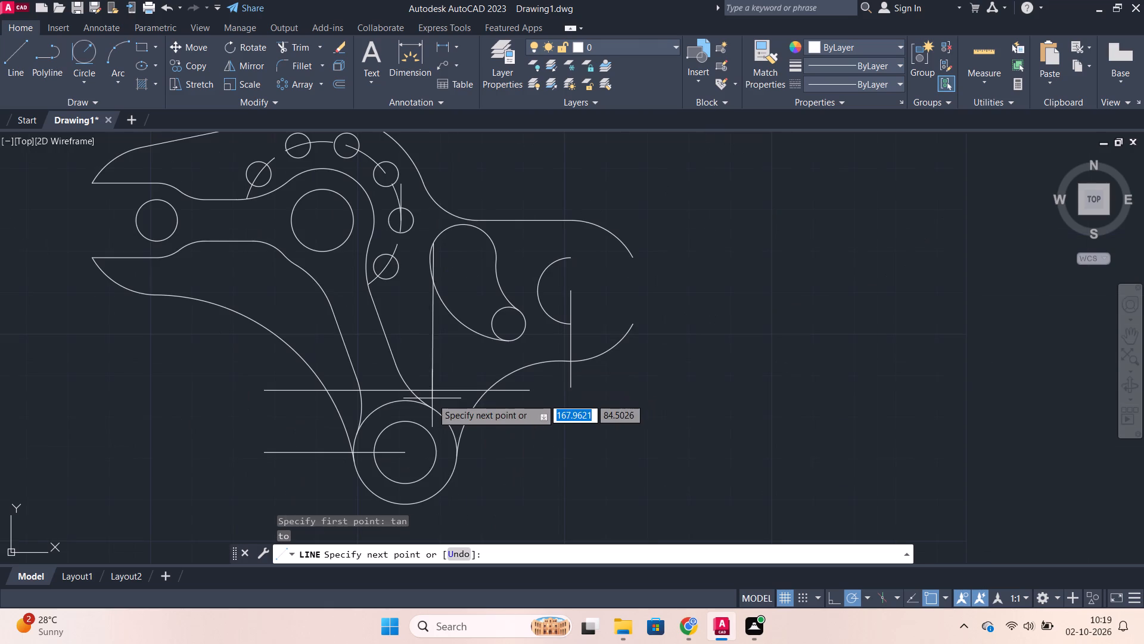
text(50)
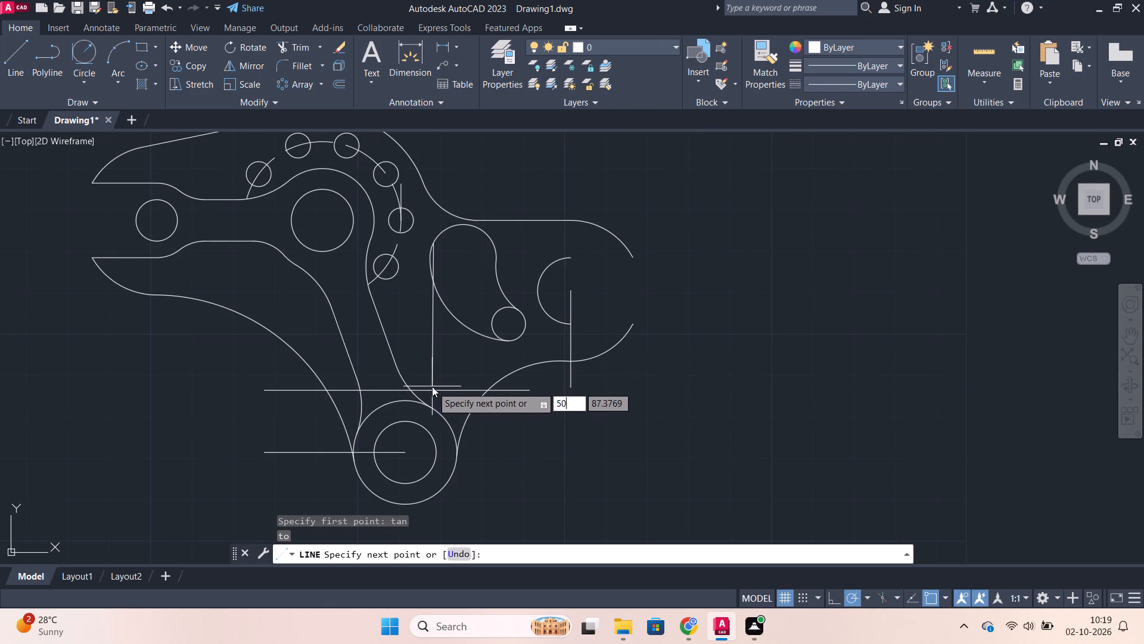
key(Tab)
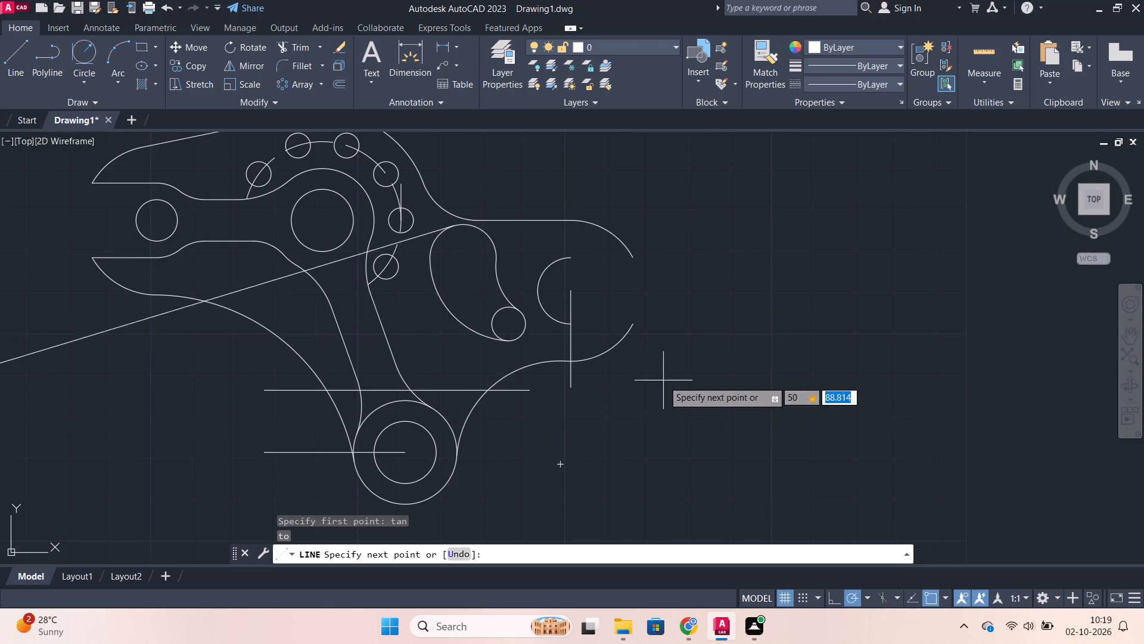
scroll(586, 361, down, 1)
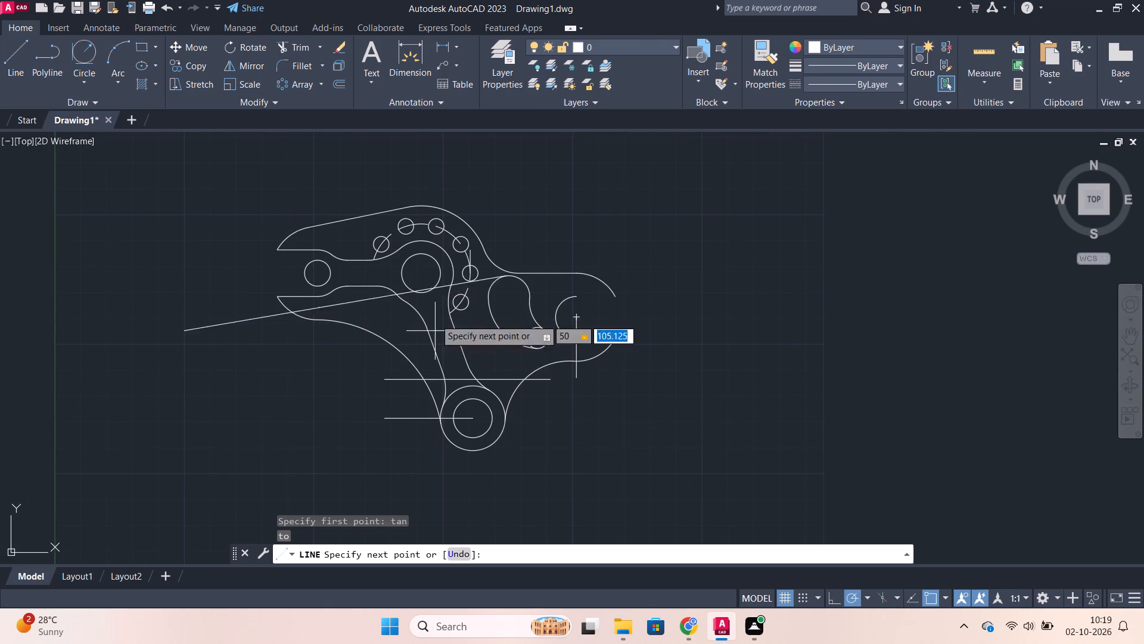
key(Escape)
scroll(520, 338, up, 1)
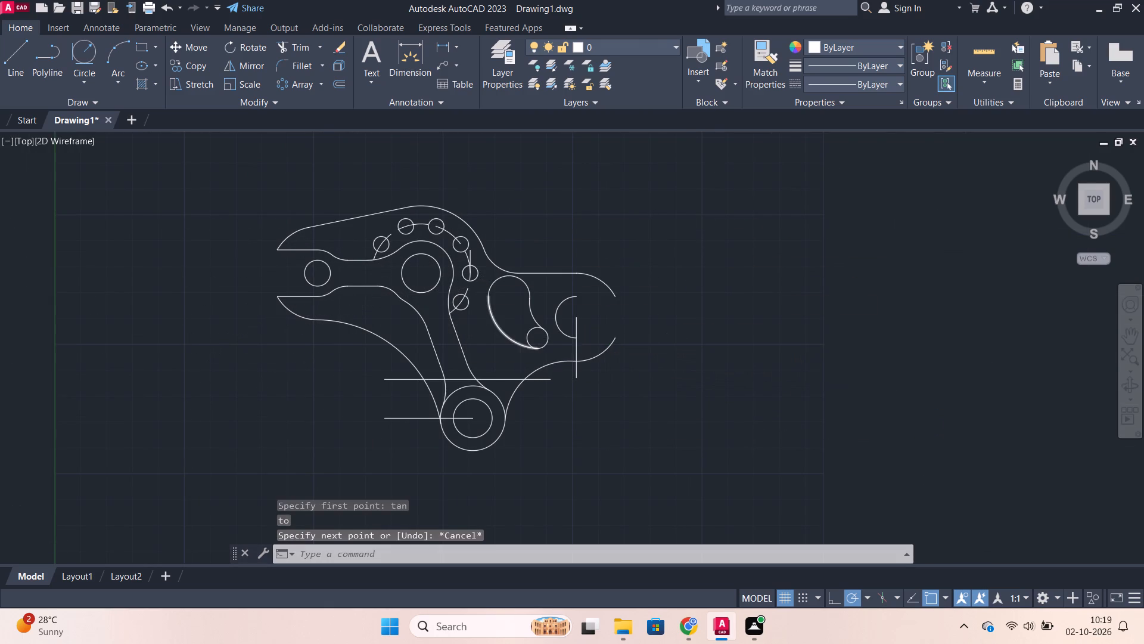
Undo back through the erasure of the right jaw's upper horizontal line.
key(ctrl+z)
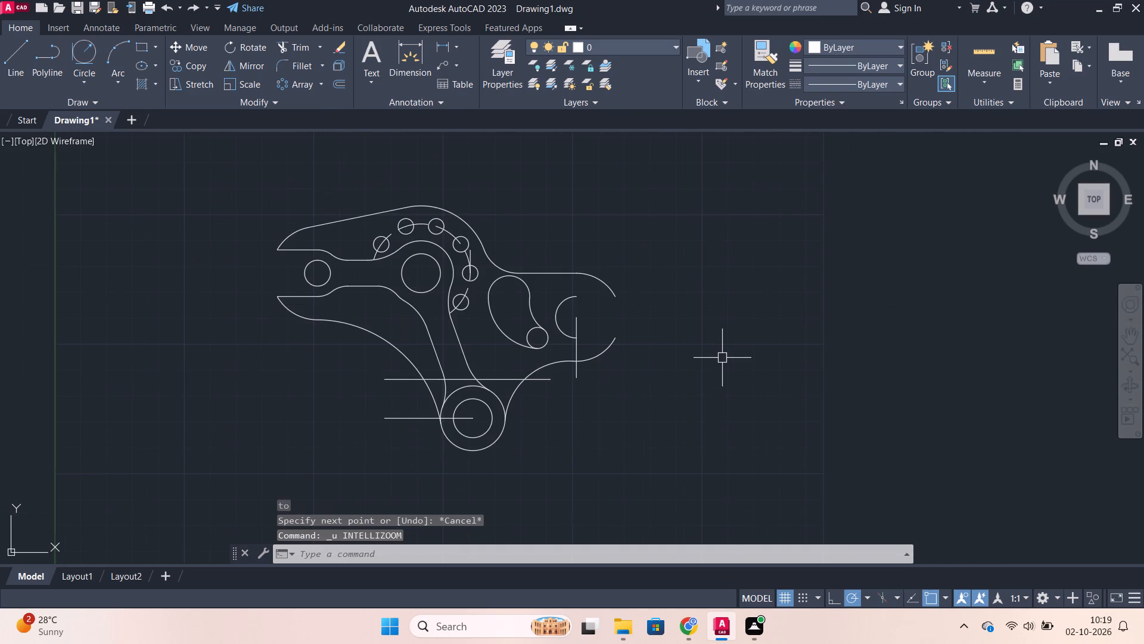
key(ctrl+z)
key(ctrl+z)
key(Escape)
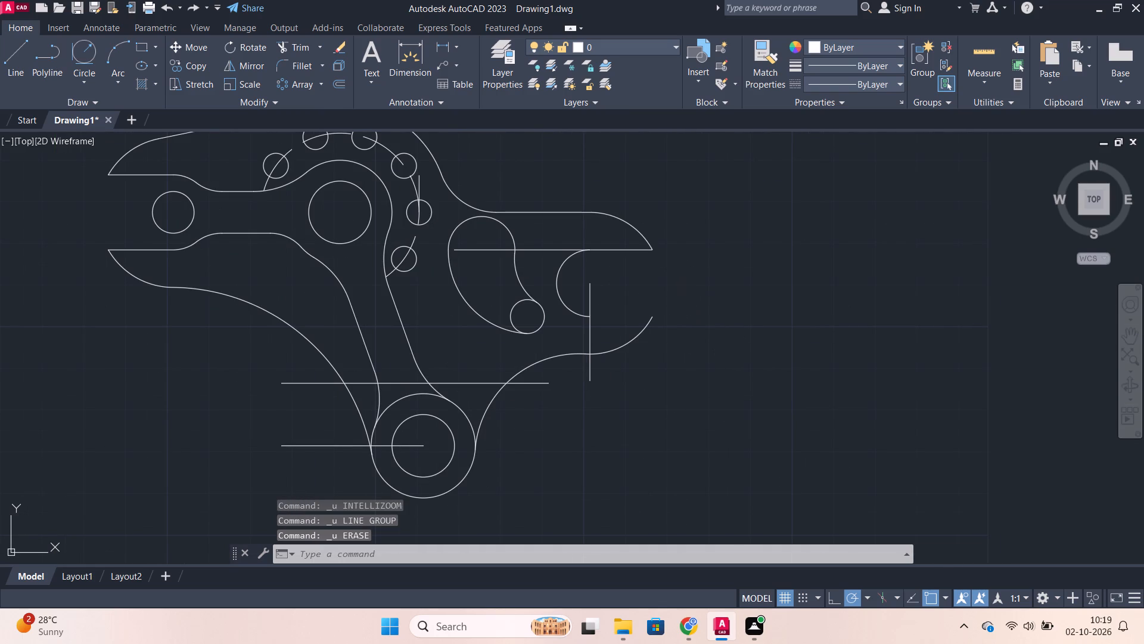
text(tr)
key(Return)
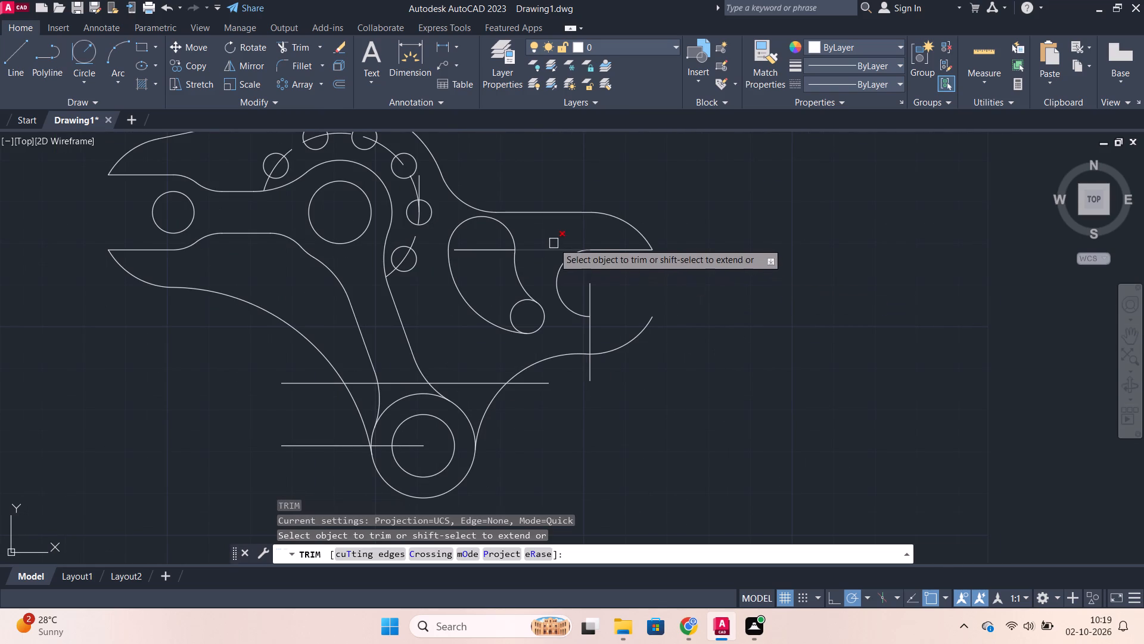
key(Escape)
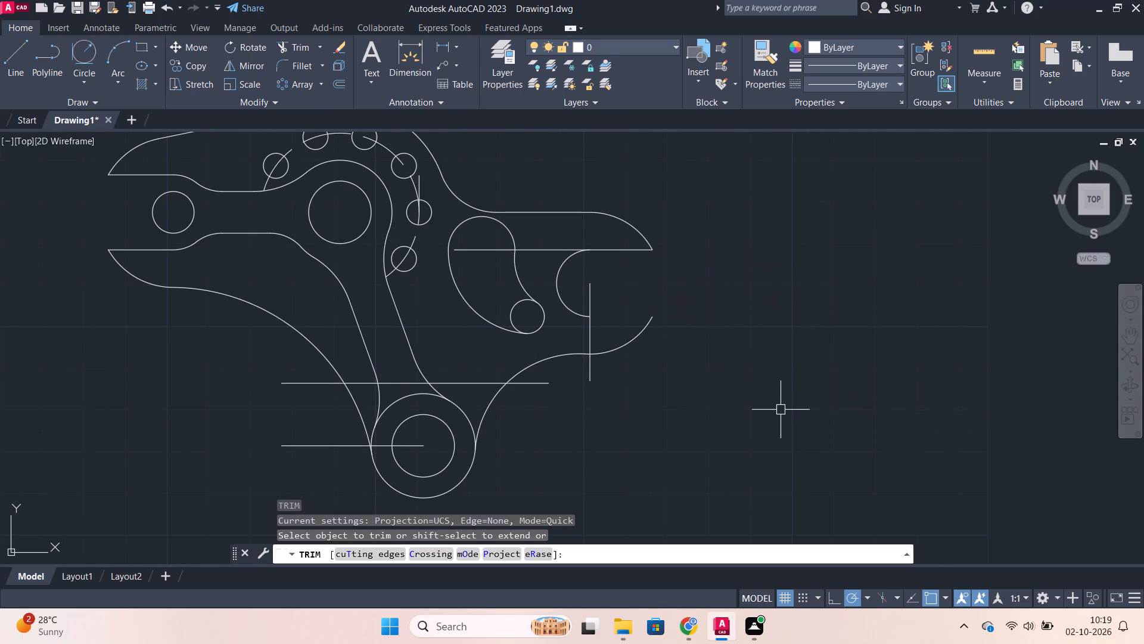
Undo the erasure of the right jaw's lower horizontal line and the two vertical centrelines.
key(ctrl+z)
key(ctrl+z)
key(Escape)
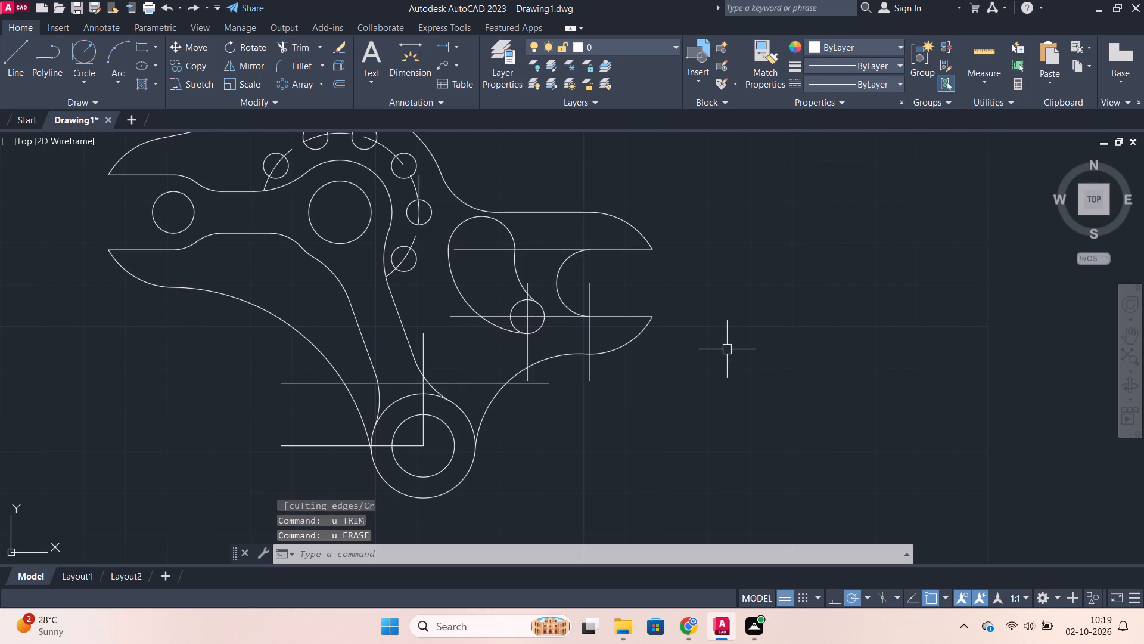
Trim the two horizontal construction lines between the web cutout and the right jaw, plus the jaw's vertical centreline segment inside its lower prong.
text(tr)
key(Return)
scroll(620, 333, up, 2)
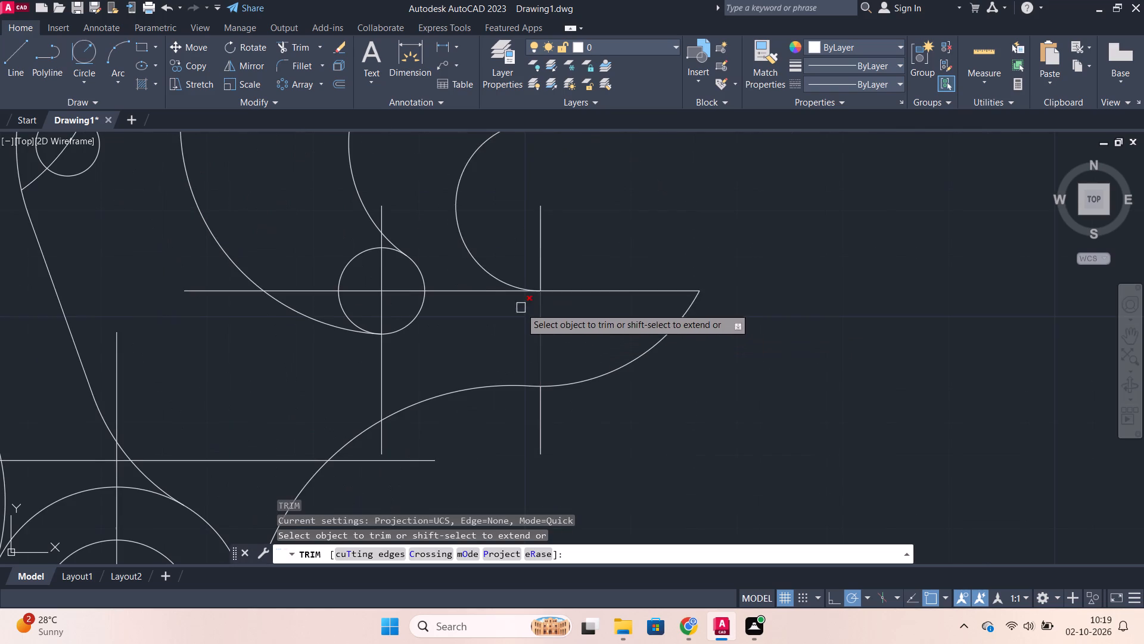
click(480, 291)
scroll(446, 262, down, 2)
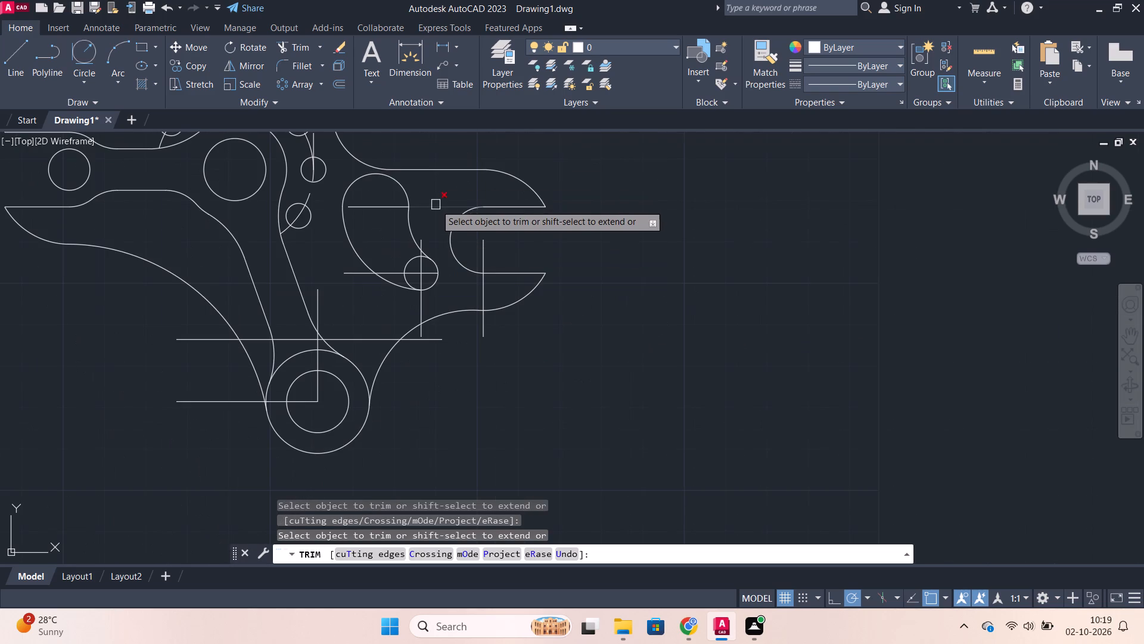
click(436, 205)
click(481, 289)
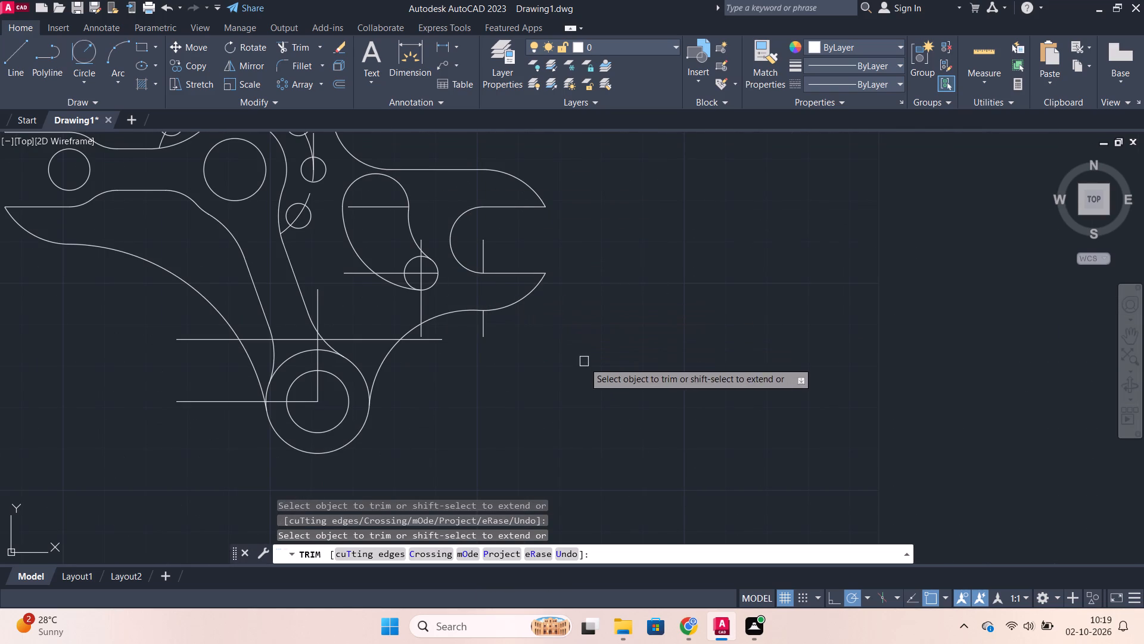
key(Escape)
Erase the six leftover construction lines around the web cutout, the right jaw and above the lower boss.
click(387, 337)
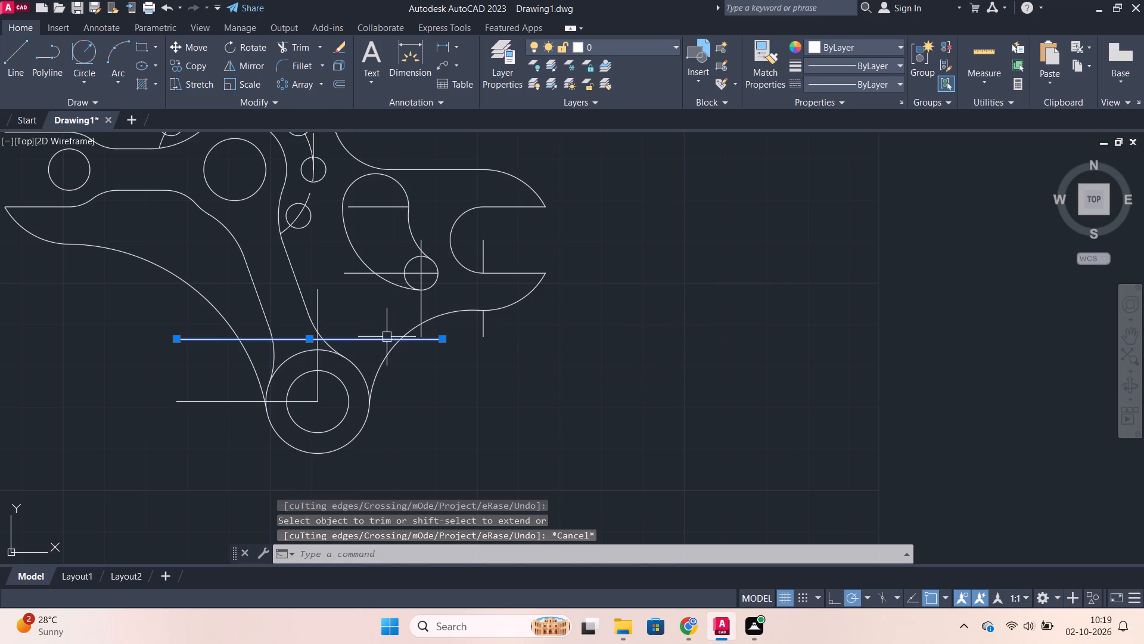
click(422, 308)
scroll(355, 293, up, 2)
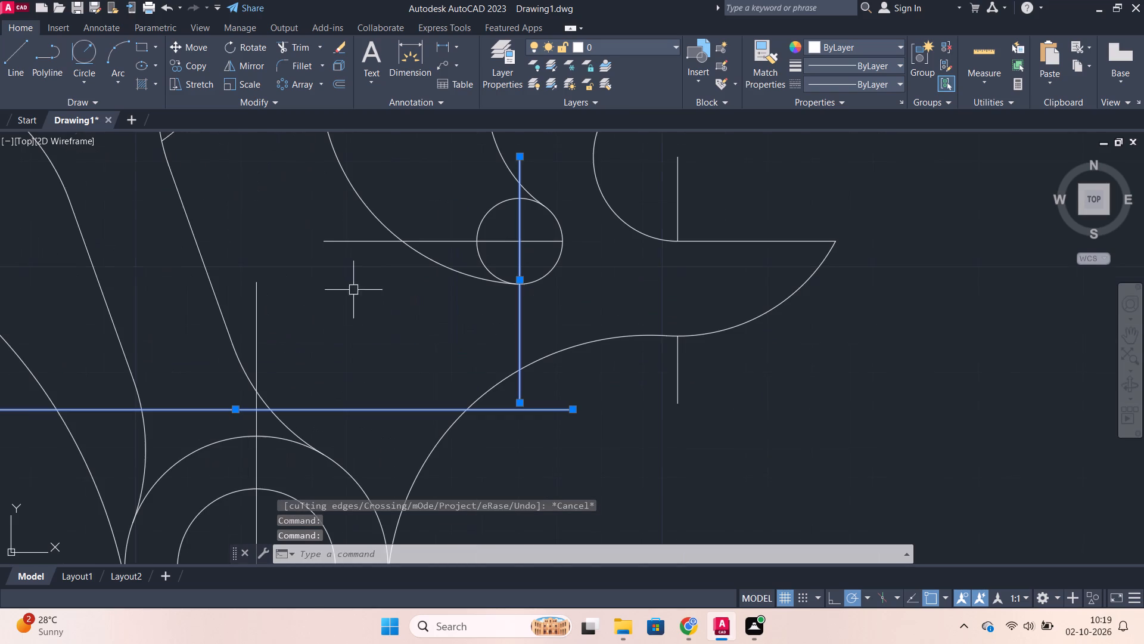
click(349, 244)
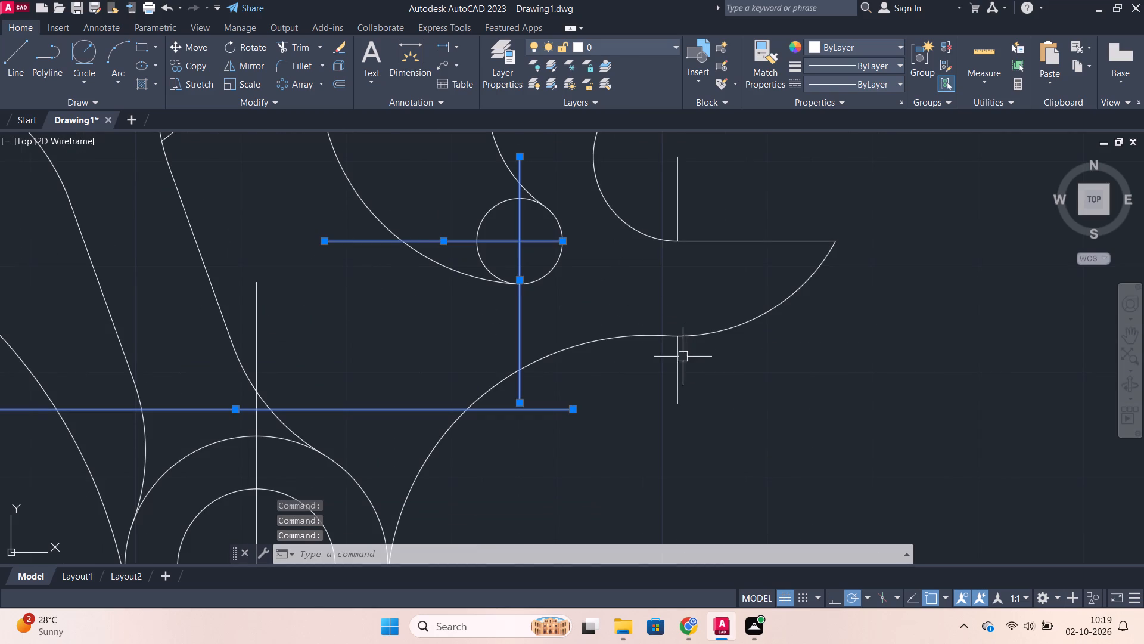
click(679, 360)
scroll(703, 342, down, 2)
click(689, 287)
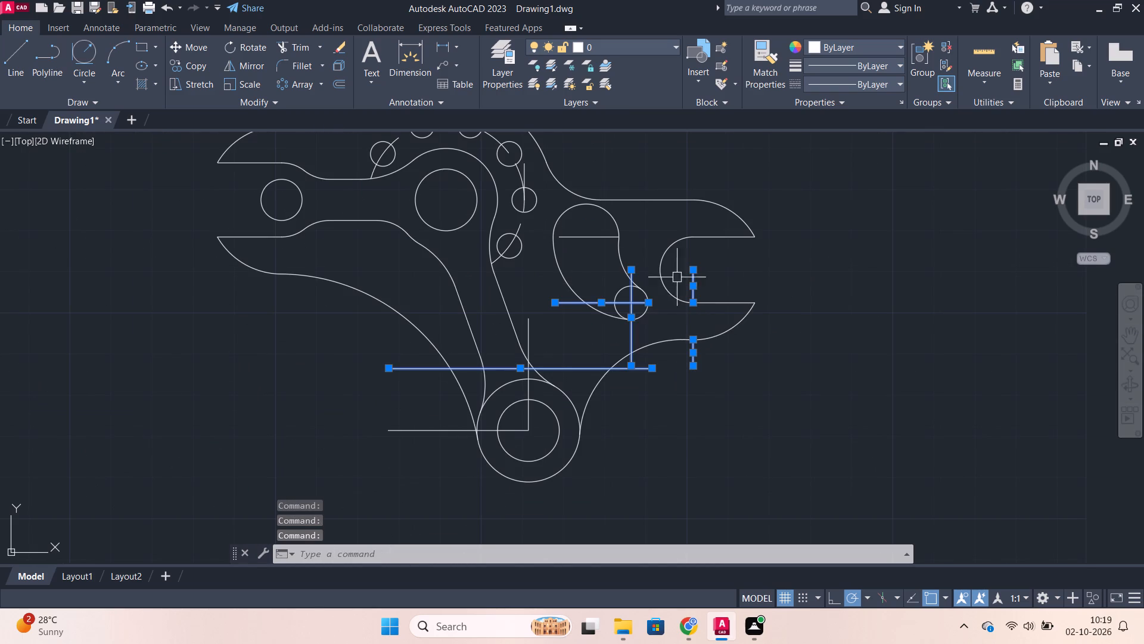
click(596, 237)
key(e)
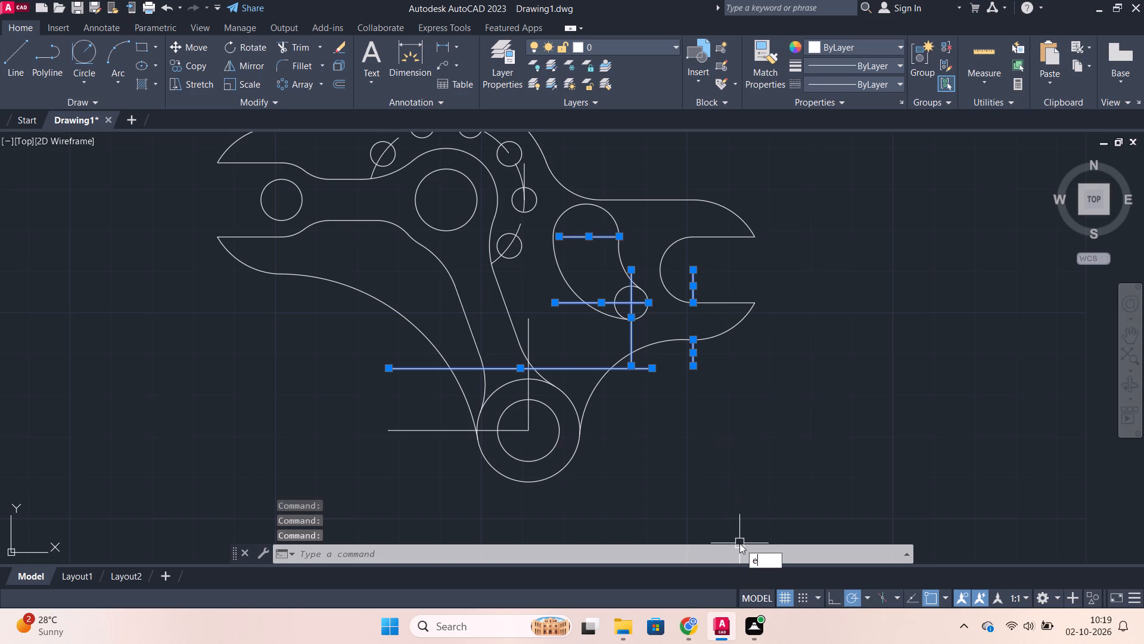
key(Return)
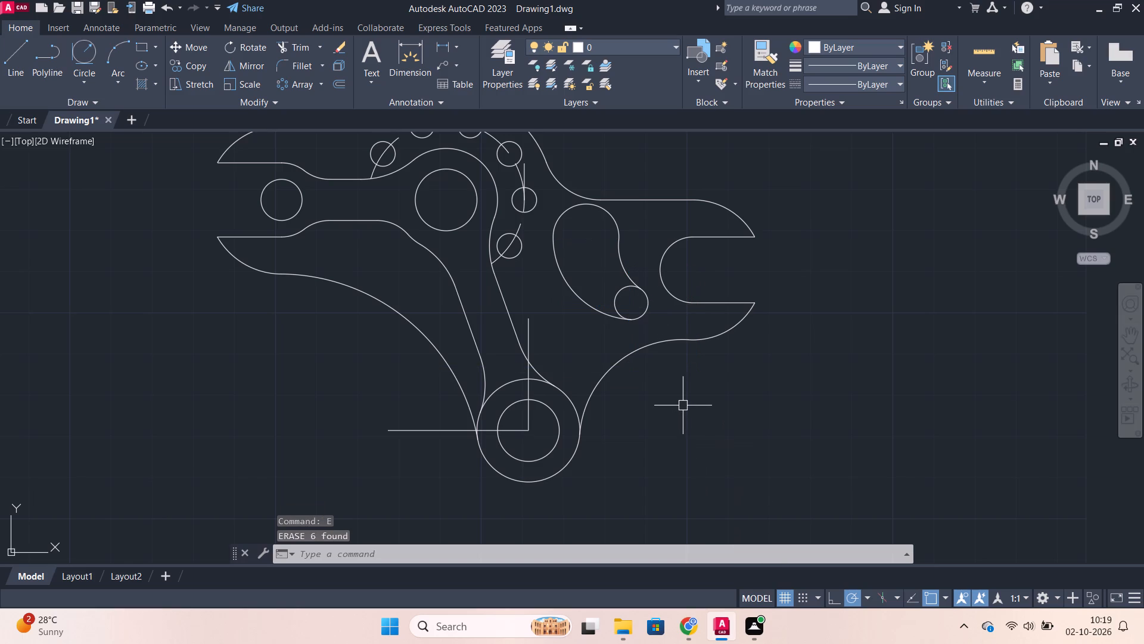
Erase the vertical construction line rising from the lower boss's centre.
text(tr)
key(Escape)
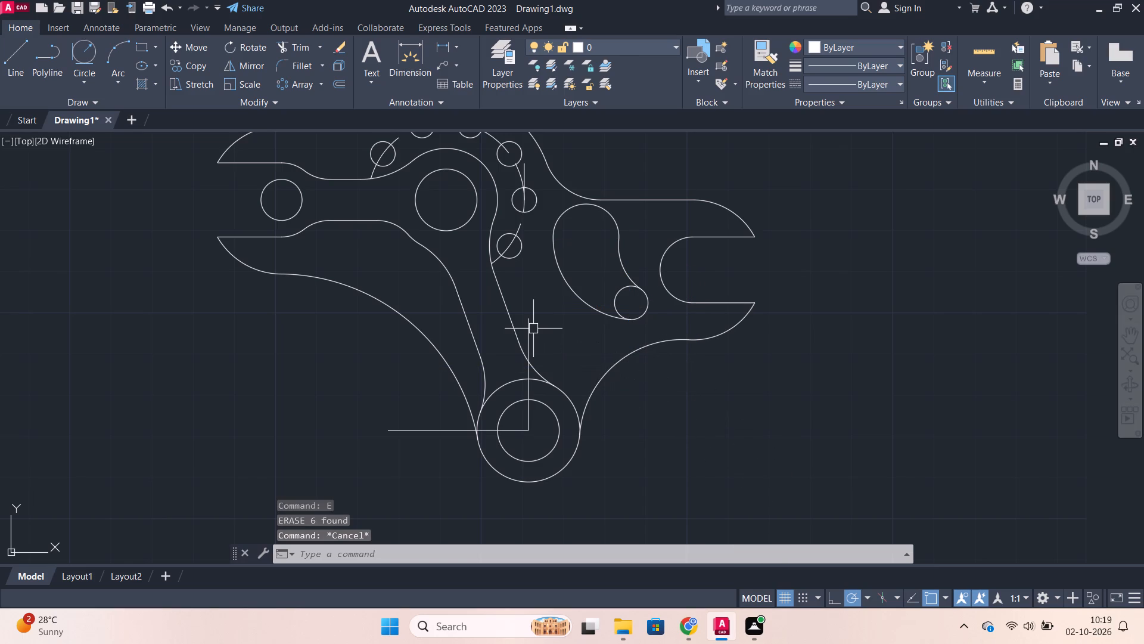
click(533, 329)
key(e)
key(Return)
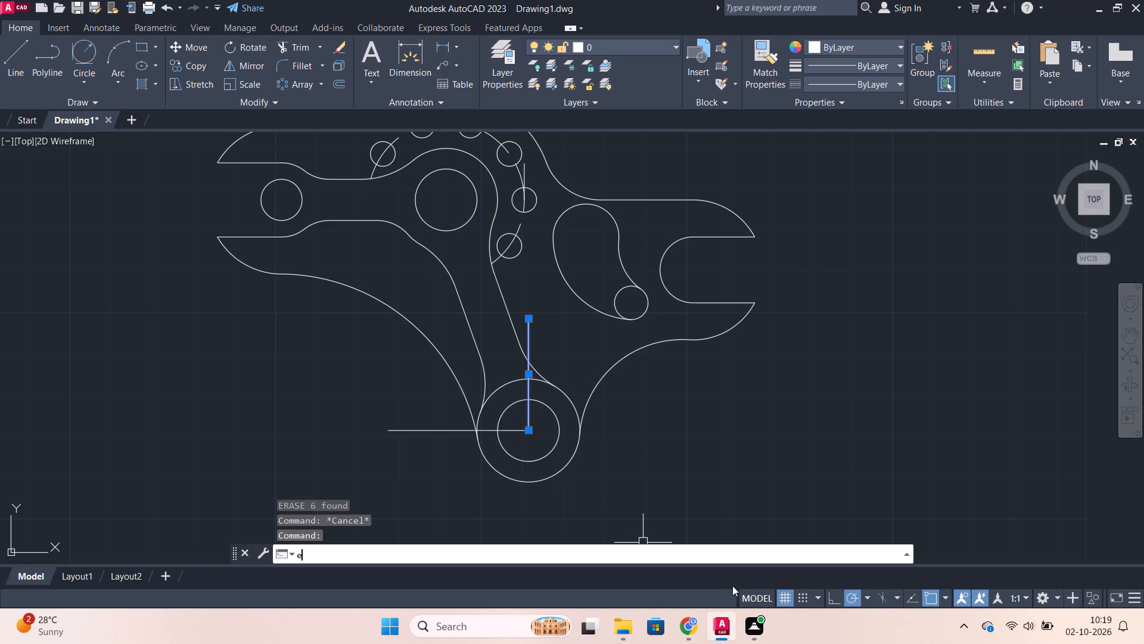
Offset the horizontal construction line through the lower boss's centre upward by 15.
click(436, 433)
key(o)
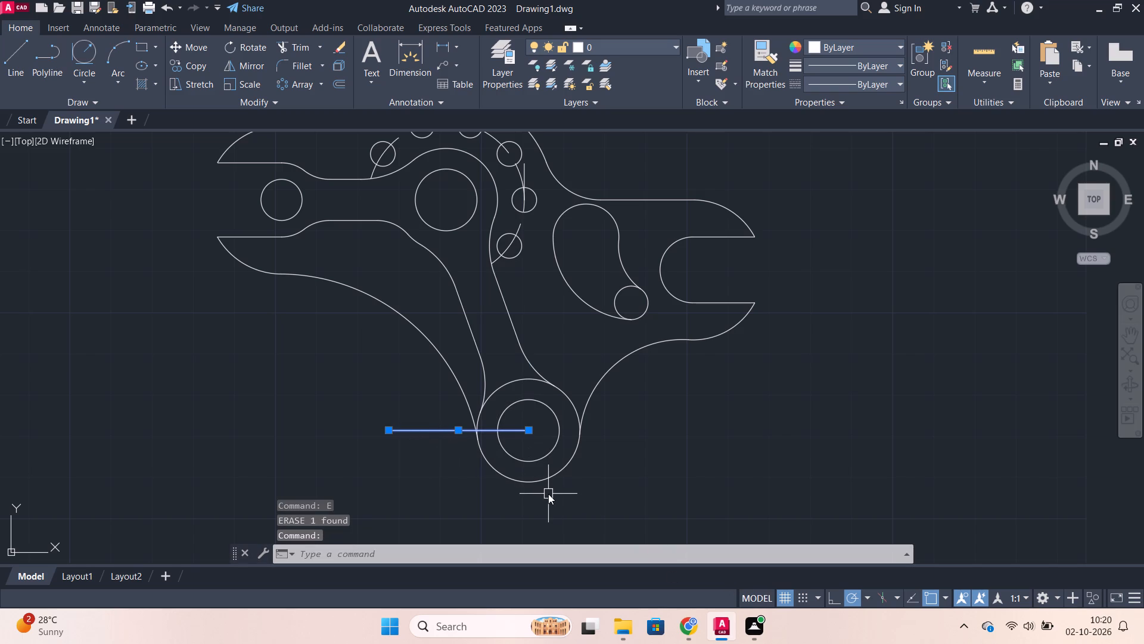
click(610, 414)
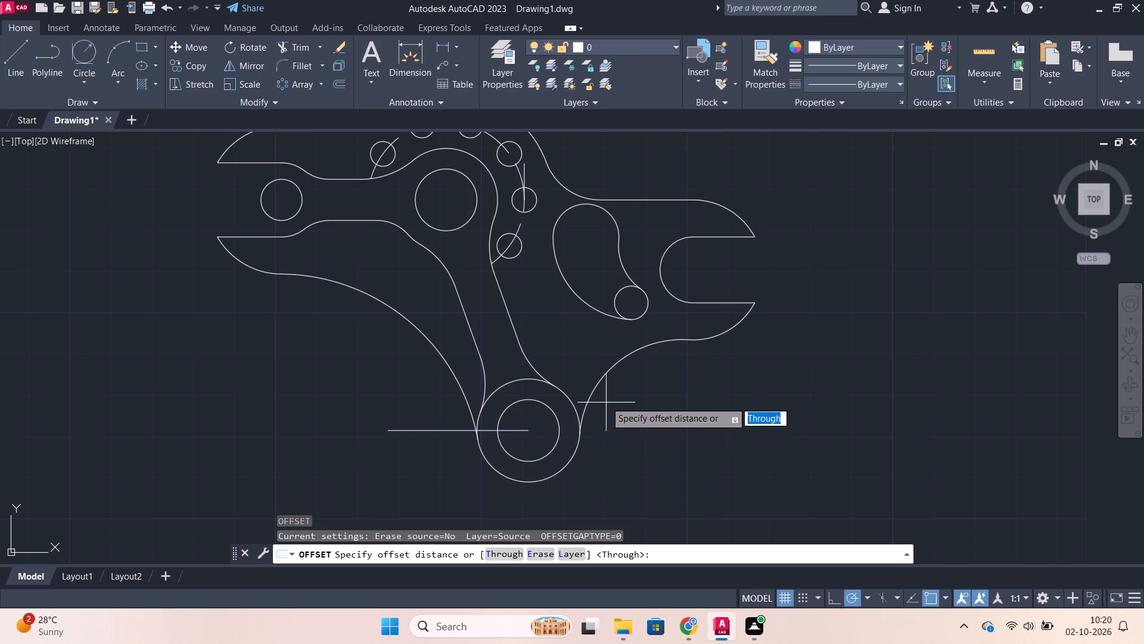
key(Return)
text(15)
key(Return)
key(grave)
key(Escape)
Lengthen the offset line by about 58 to extend it beyond the outline under the right jaw.
click(497, 370)
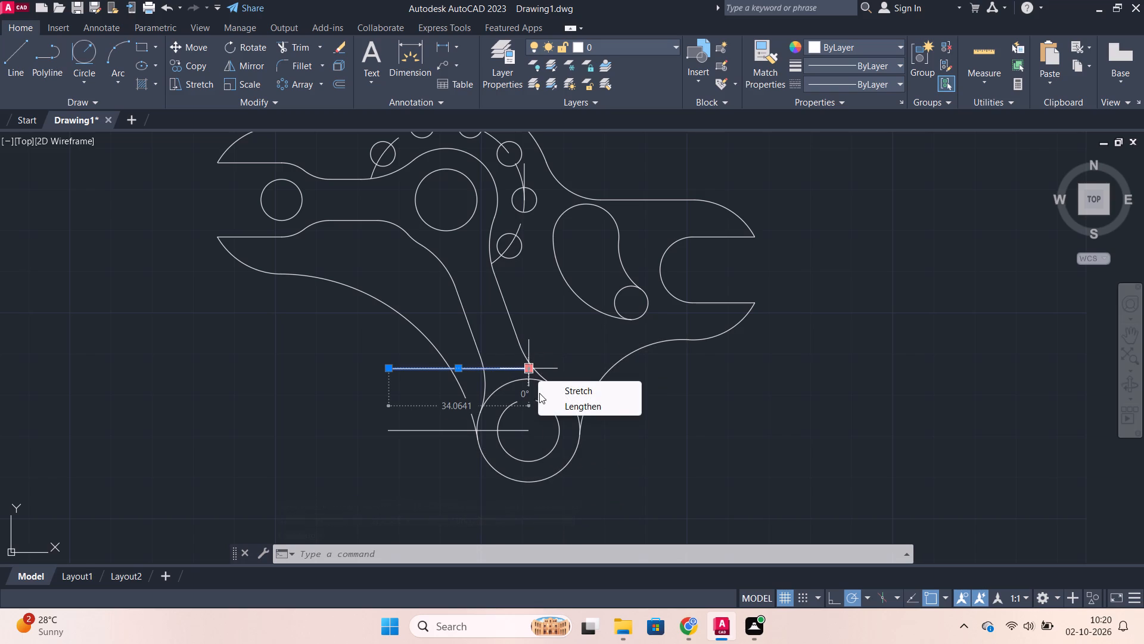
click(564, 405)
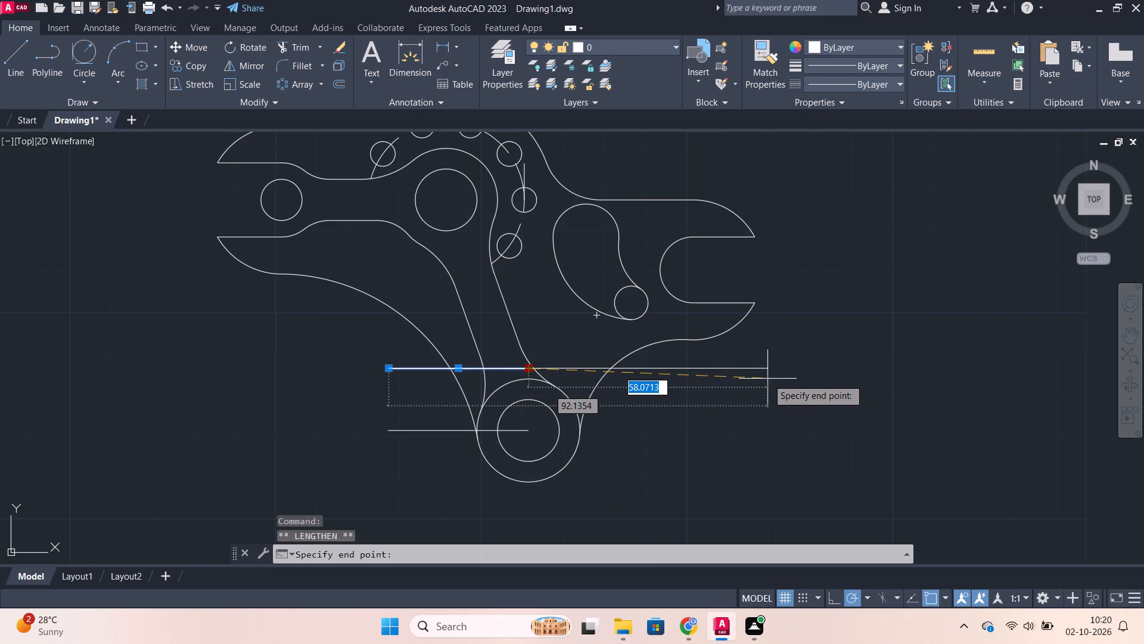
click(767, 379)
key(Escape)
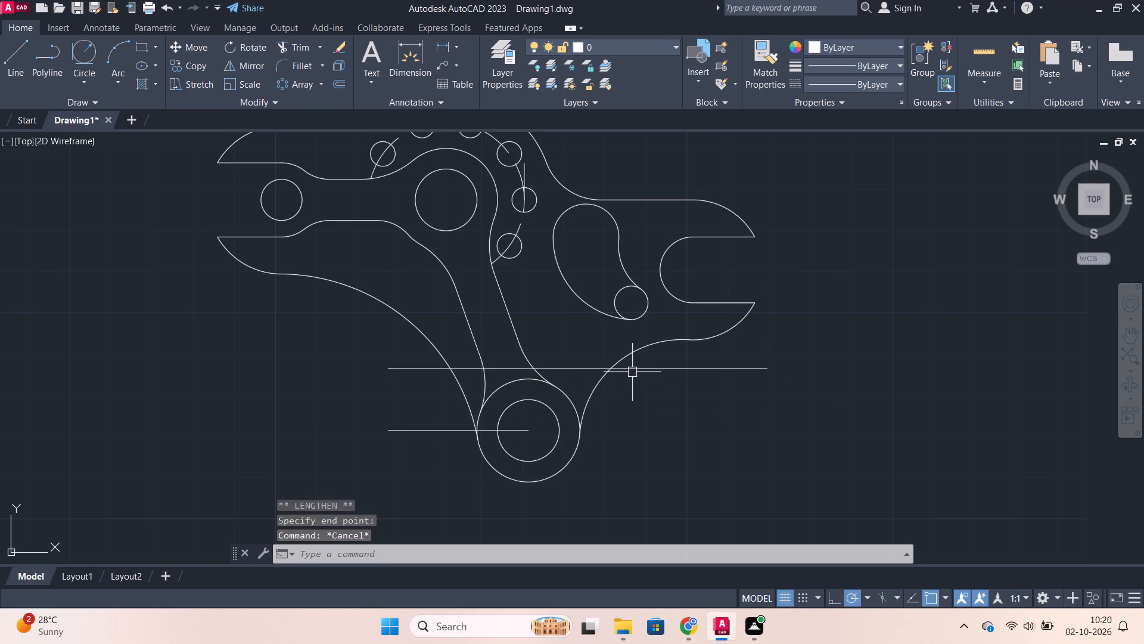
Draw a radius 6 circle centred on the offset line, between the arm's fillet and the outline below the right jaw.
scroll(622, 351, up, 1)
middle_drag(596, 335, 596, 348)
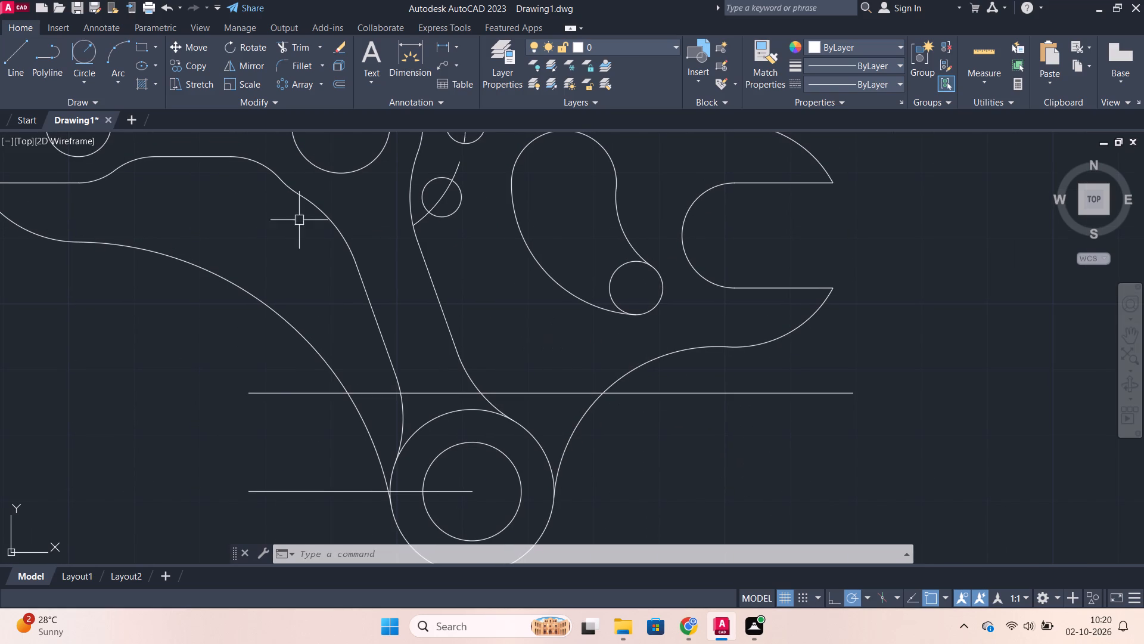
click(82, 82)
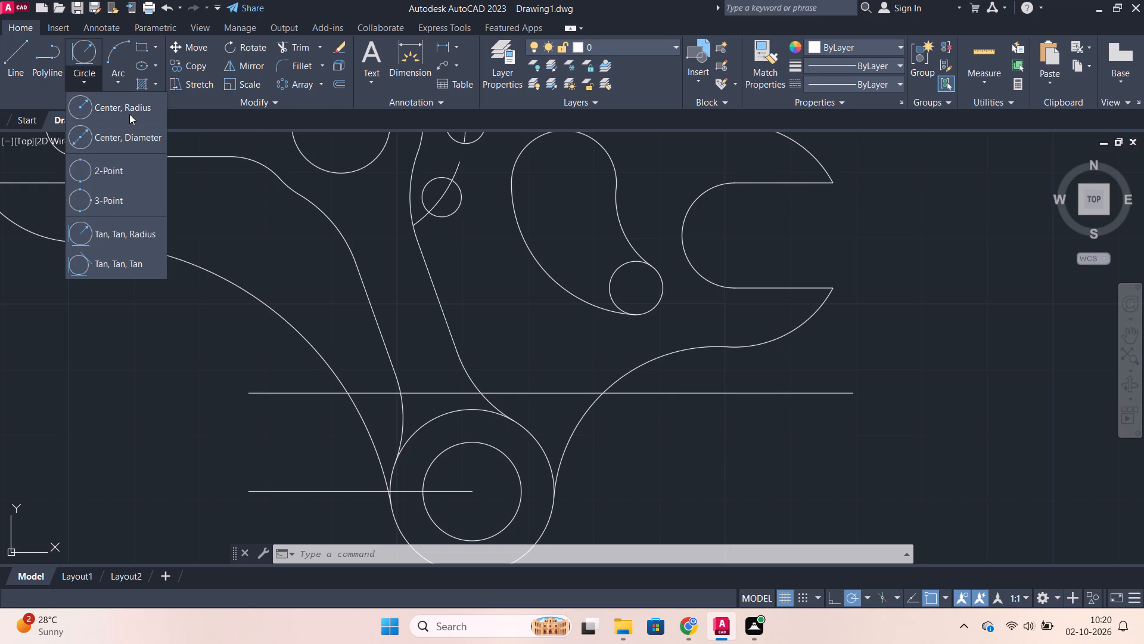
click(127, 111)
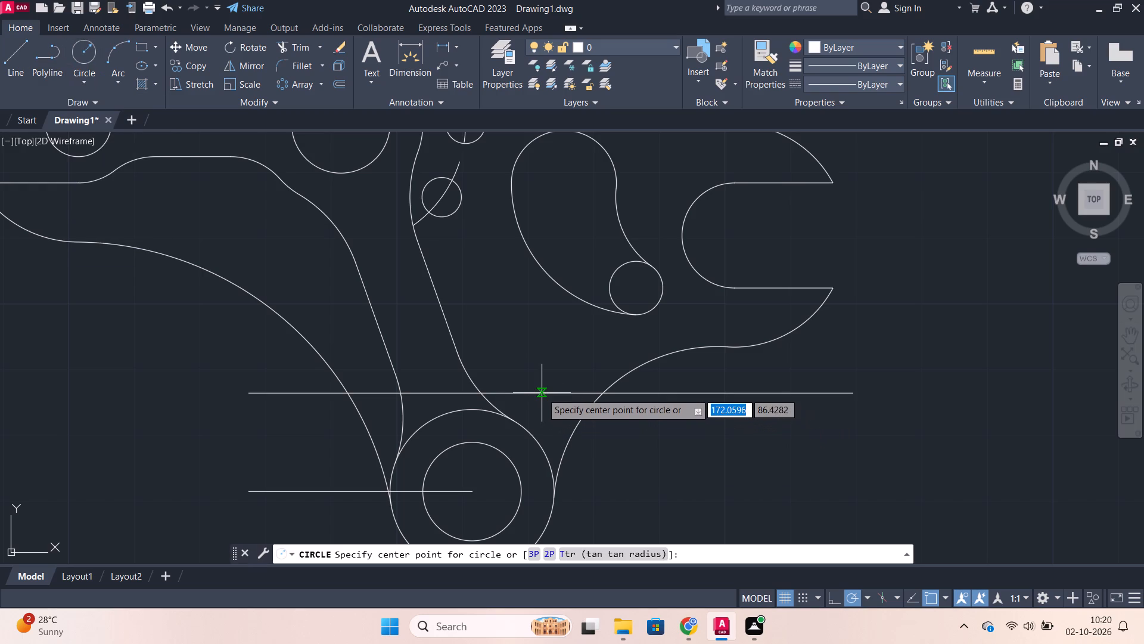
click(542, 393)
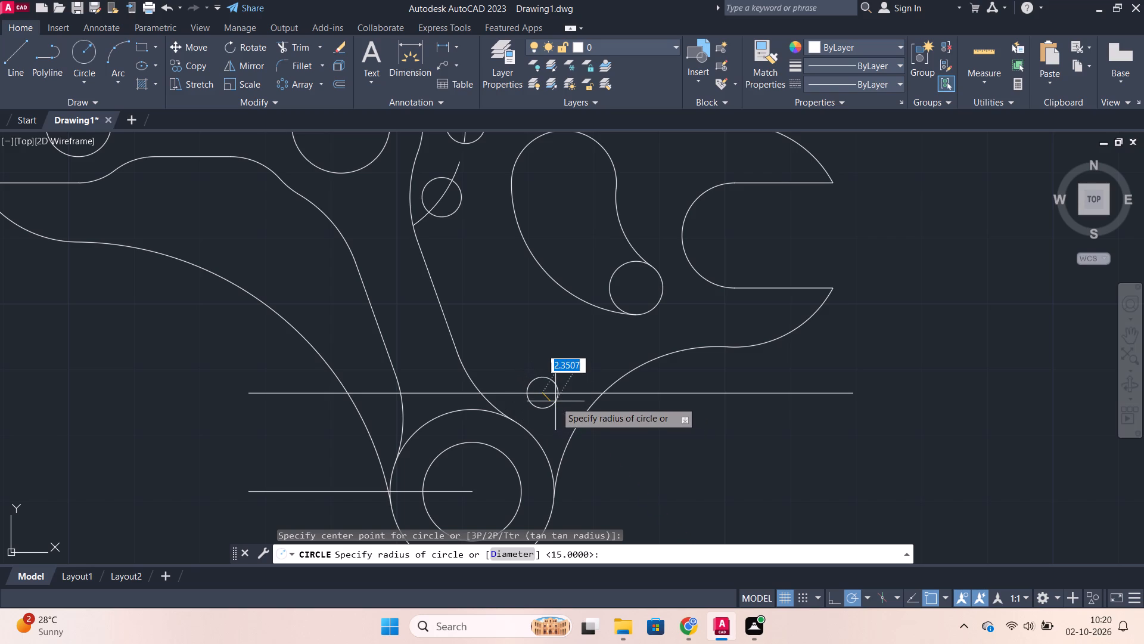
key(6)
key(Return)
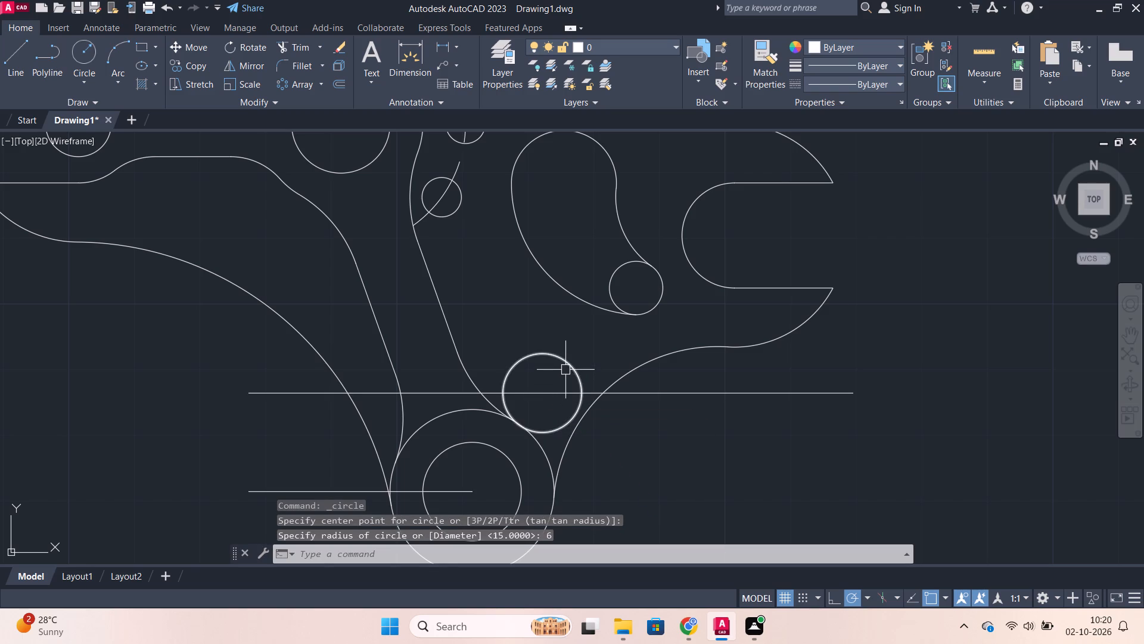
Move the radius 6 circle slightly along the offset line, towards the outline below the right jaw.
click(565, 370)
click(544, 395)
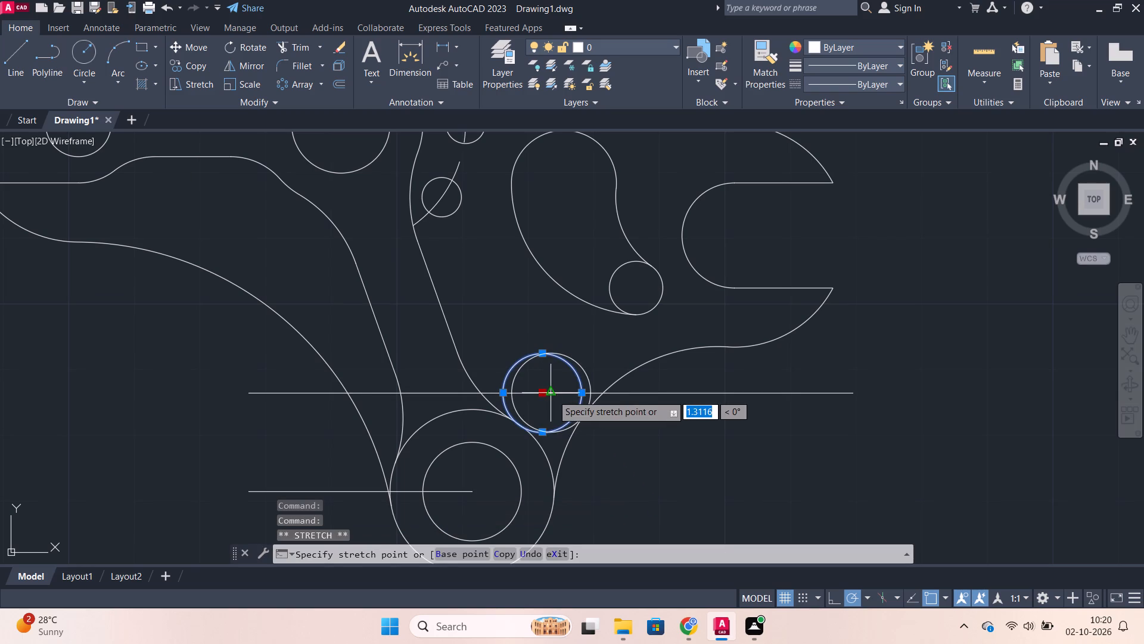
scroll(552, 395, up, 2)
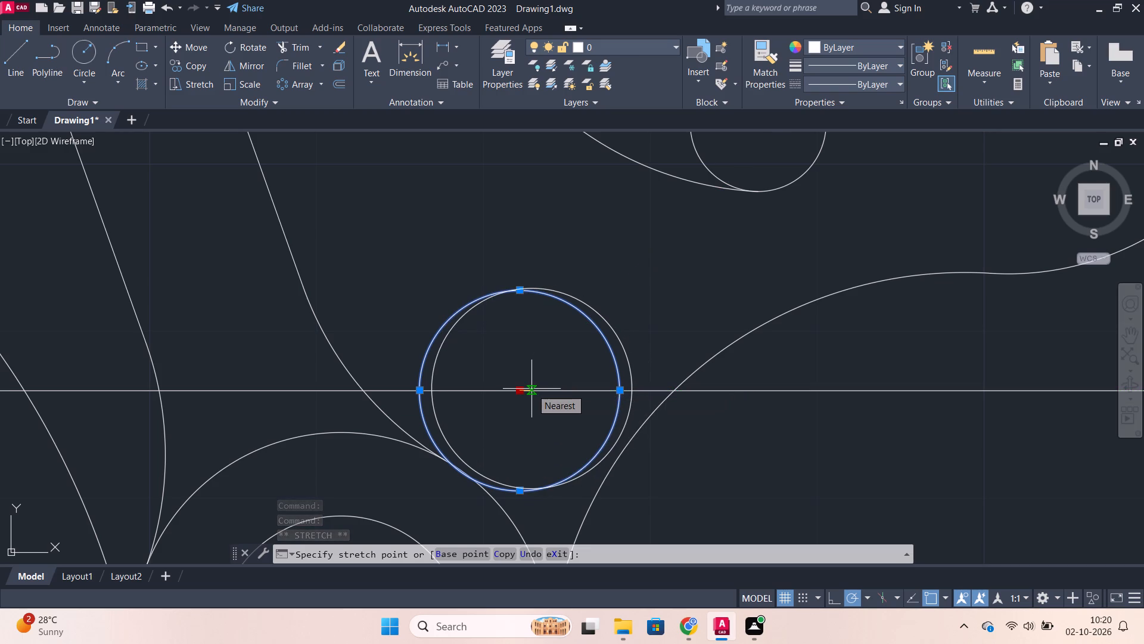
click(531, 389)
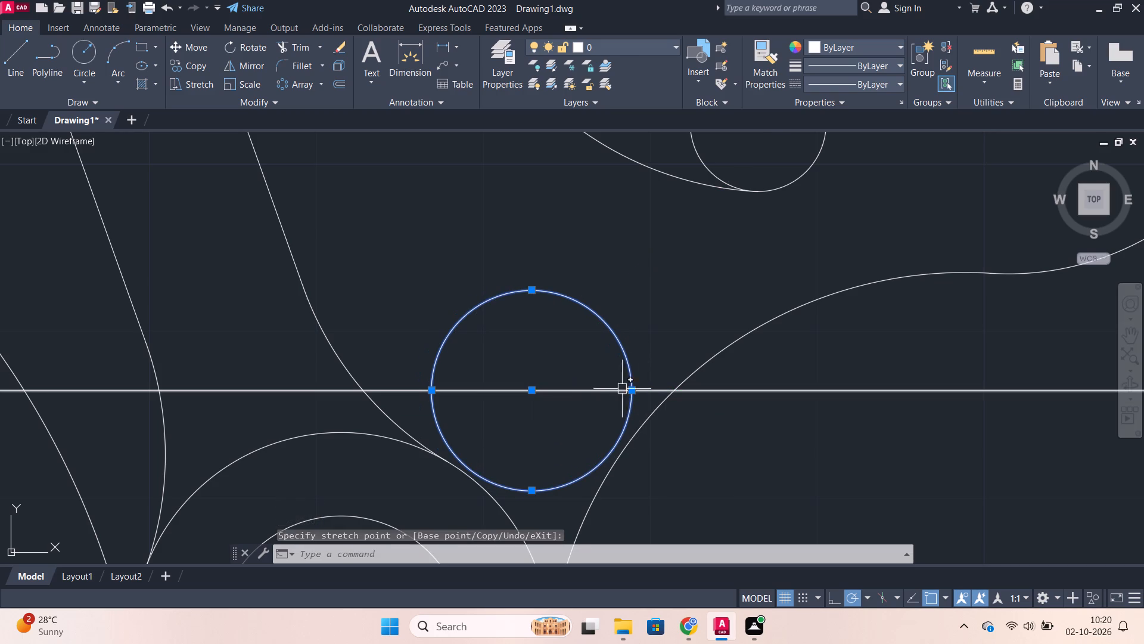
scroll(650, 428, down, 2)
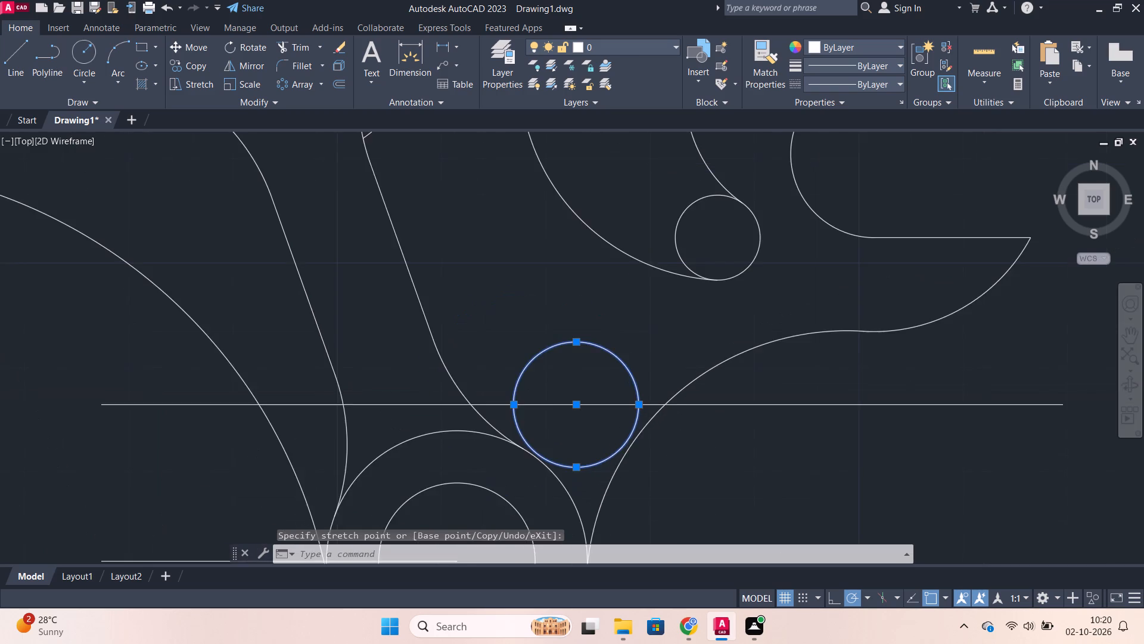
key(Escape)
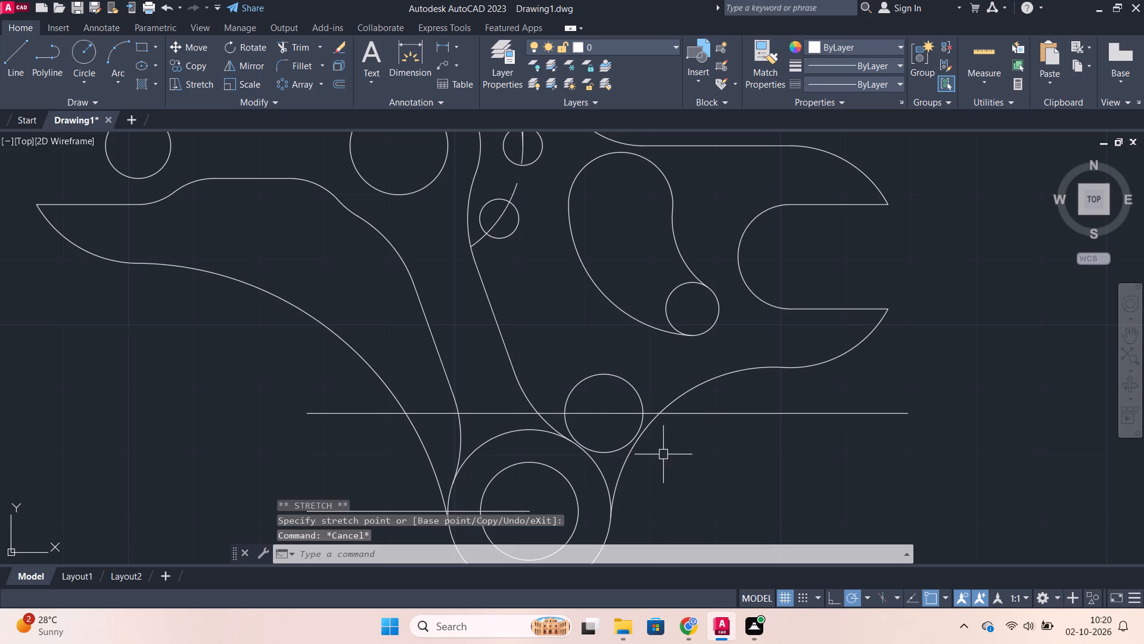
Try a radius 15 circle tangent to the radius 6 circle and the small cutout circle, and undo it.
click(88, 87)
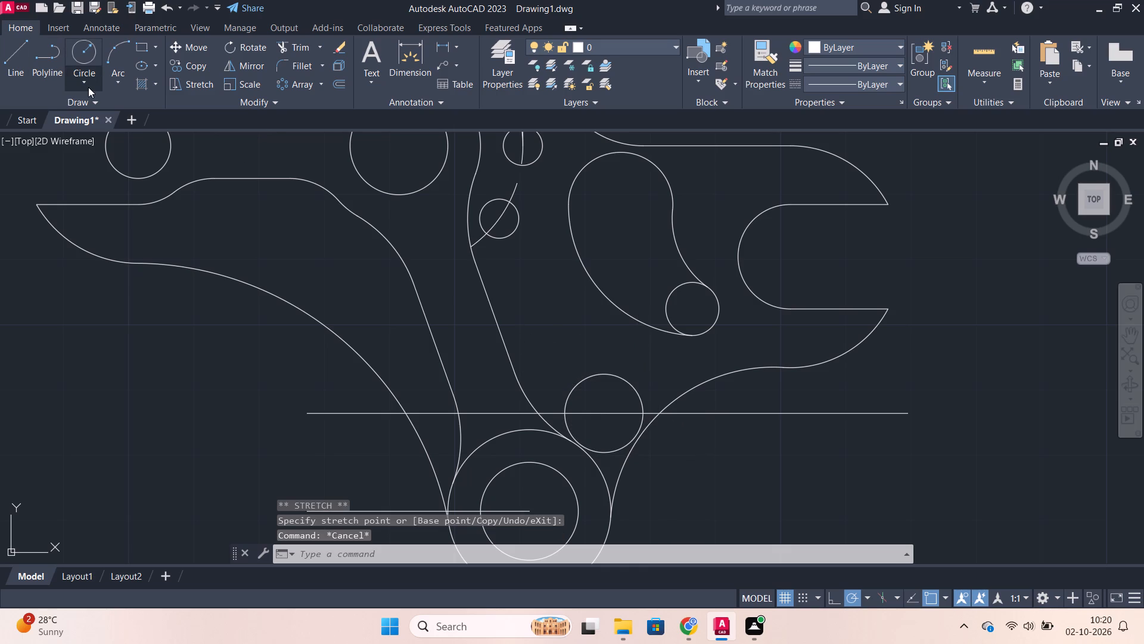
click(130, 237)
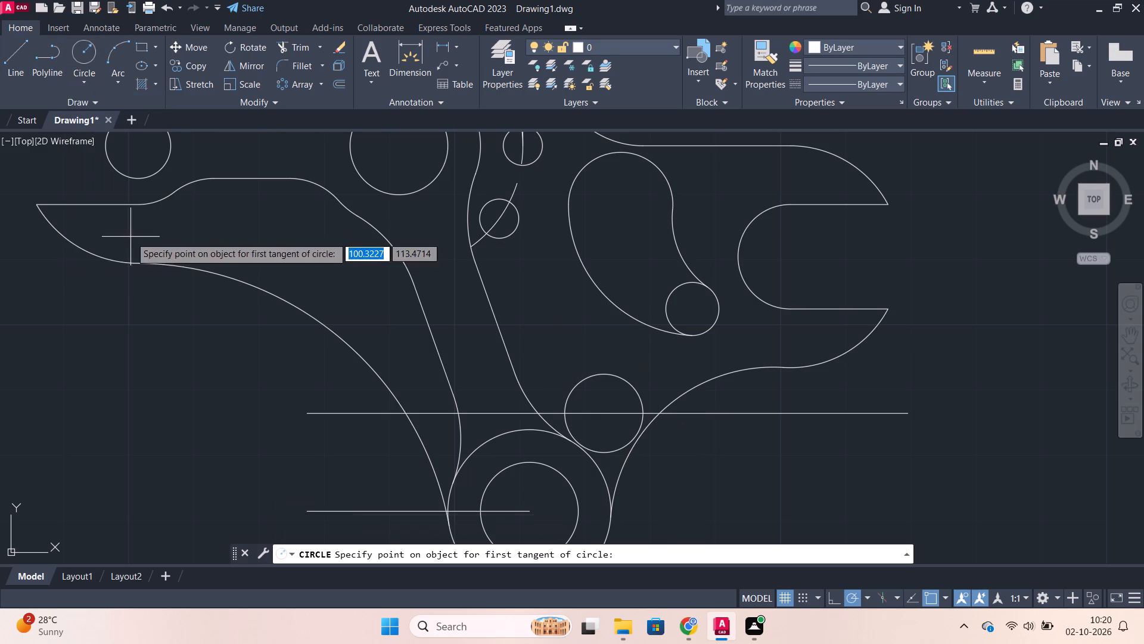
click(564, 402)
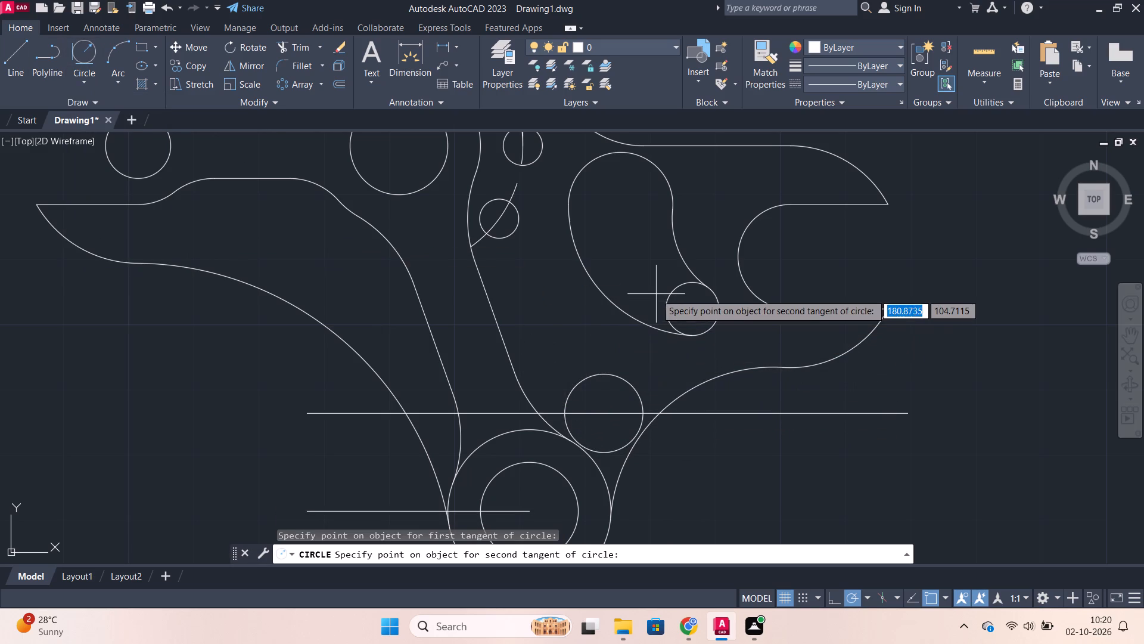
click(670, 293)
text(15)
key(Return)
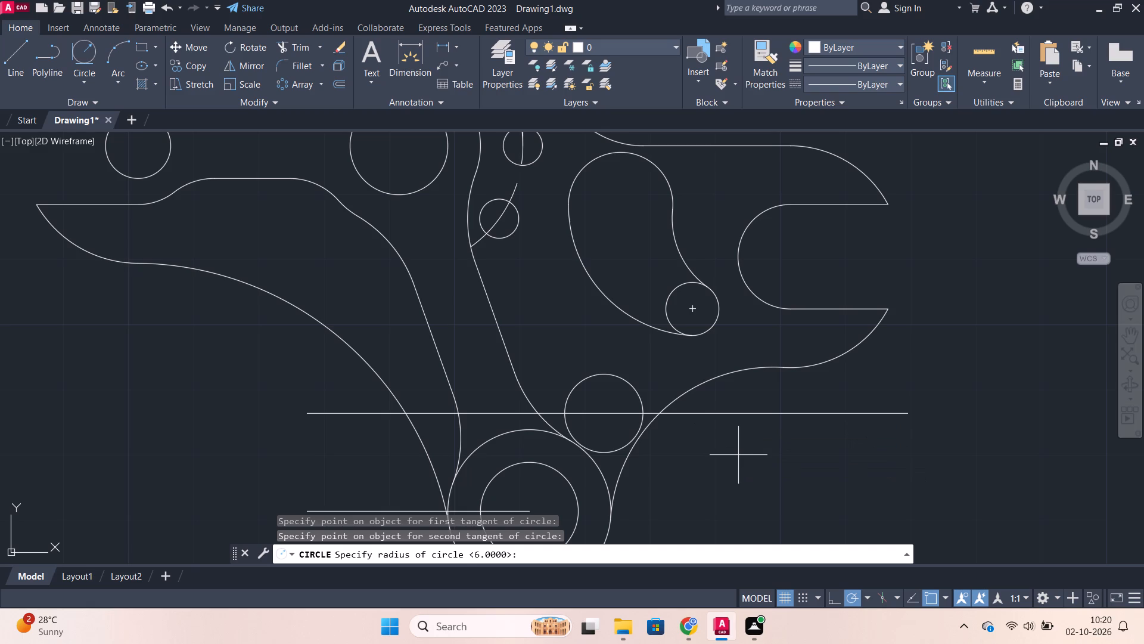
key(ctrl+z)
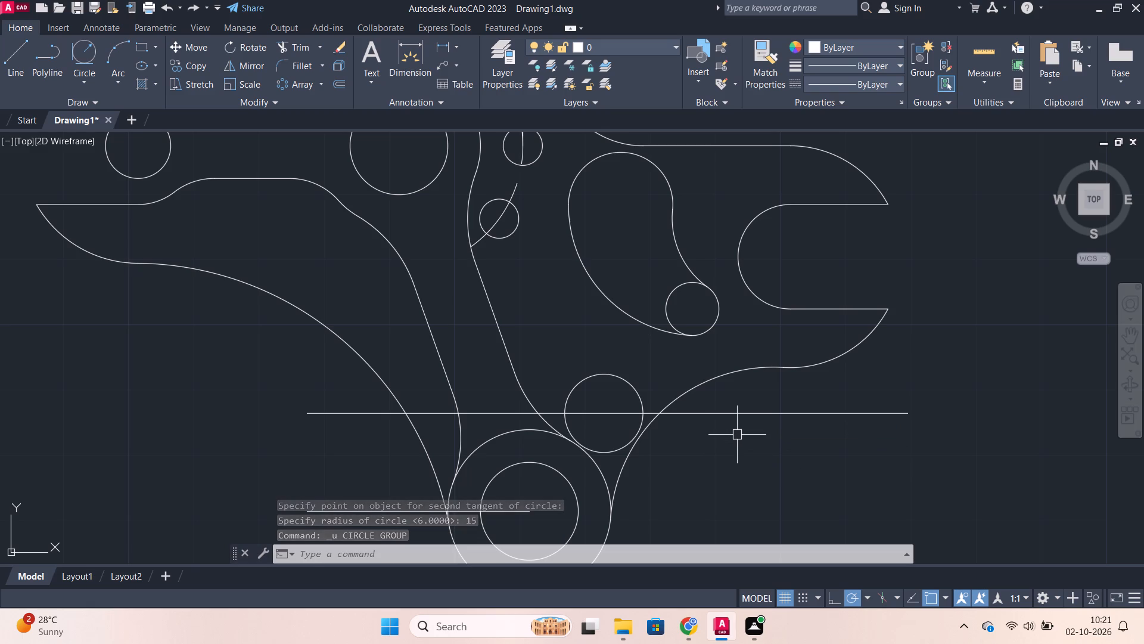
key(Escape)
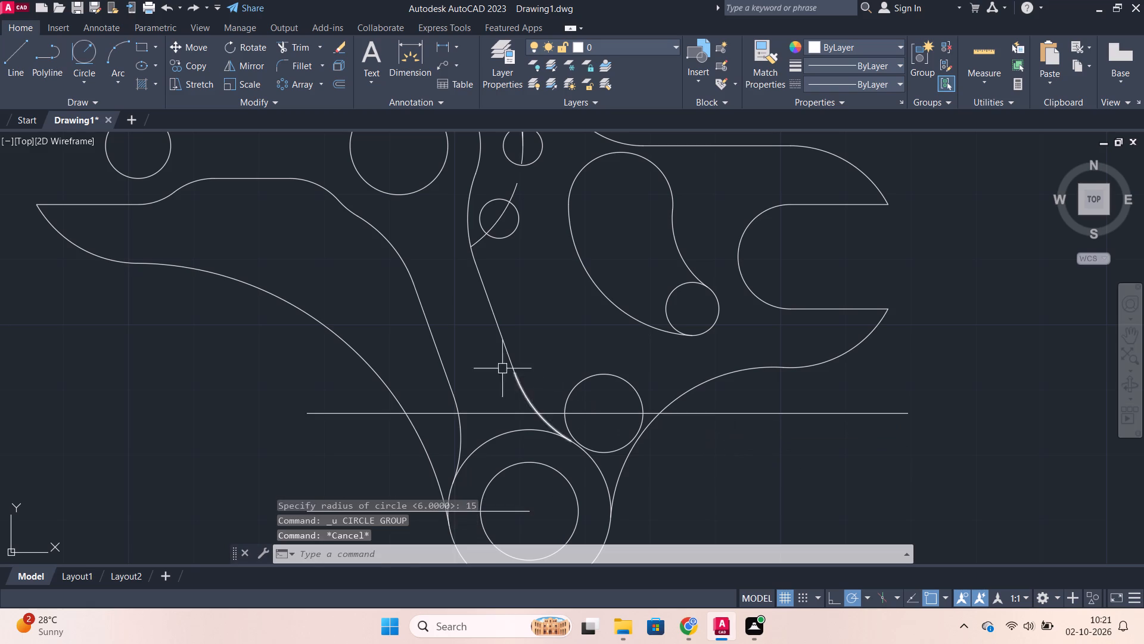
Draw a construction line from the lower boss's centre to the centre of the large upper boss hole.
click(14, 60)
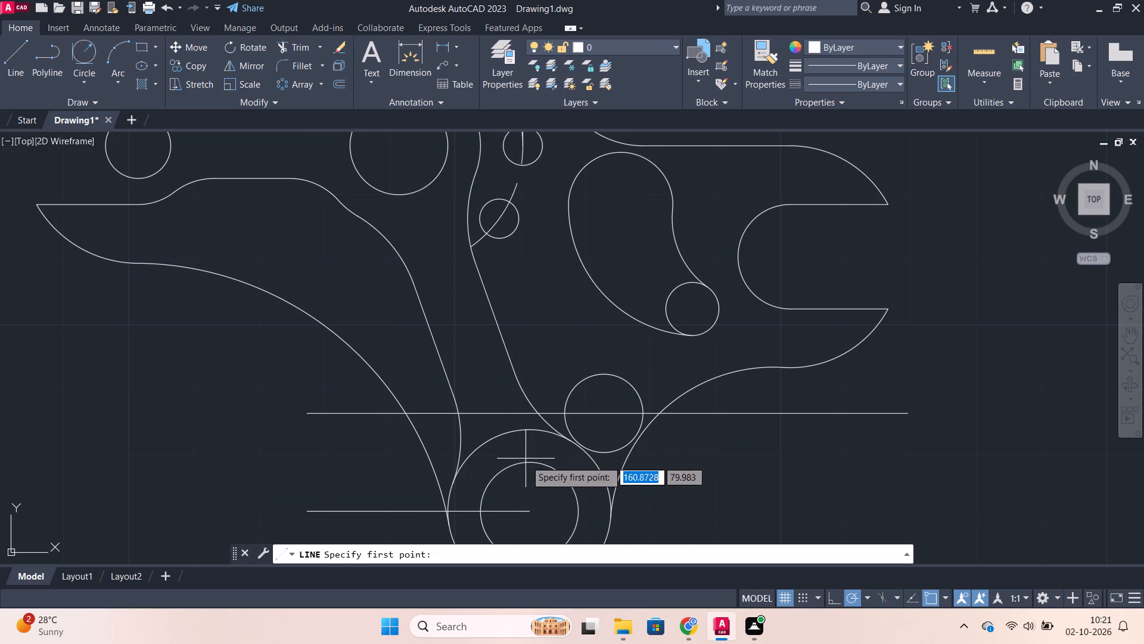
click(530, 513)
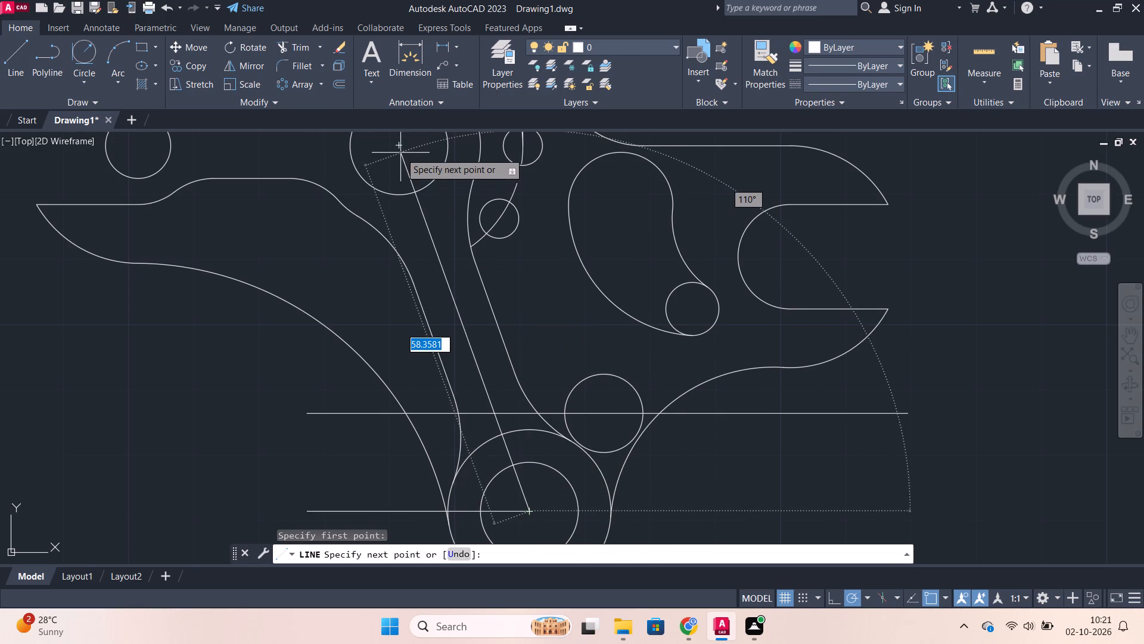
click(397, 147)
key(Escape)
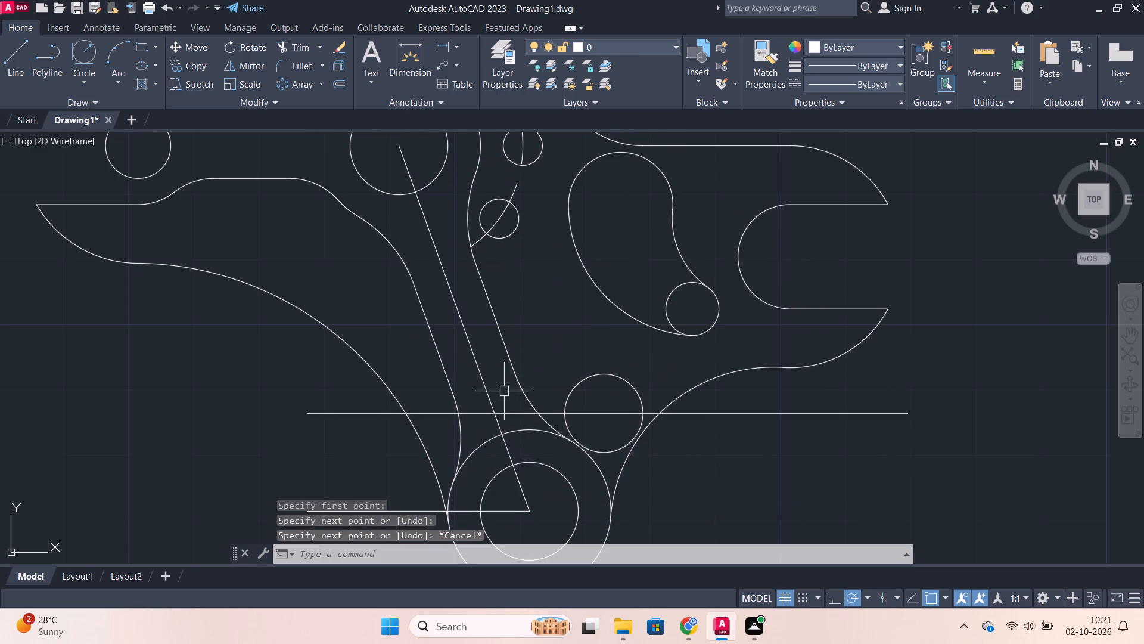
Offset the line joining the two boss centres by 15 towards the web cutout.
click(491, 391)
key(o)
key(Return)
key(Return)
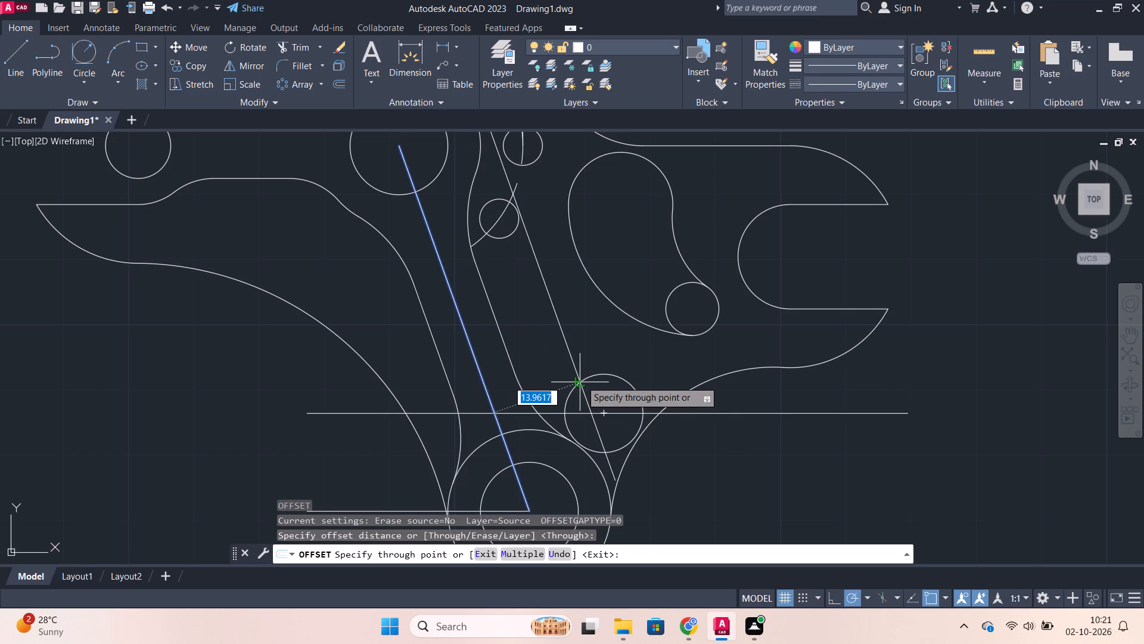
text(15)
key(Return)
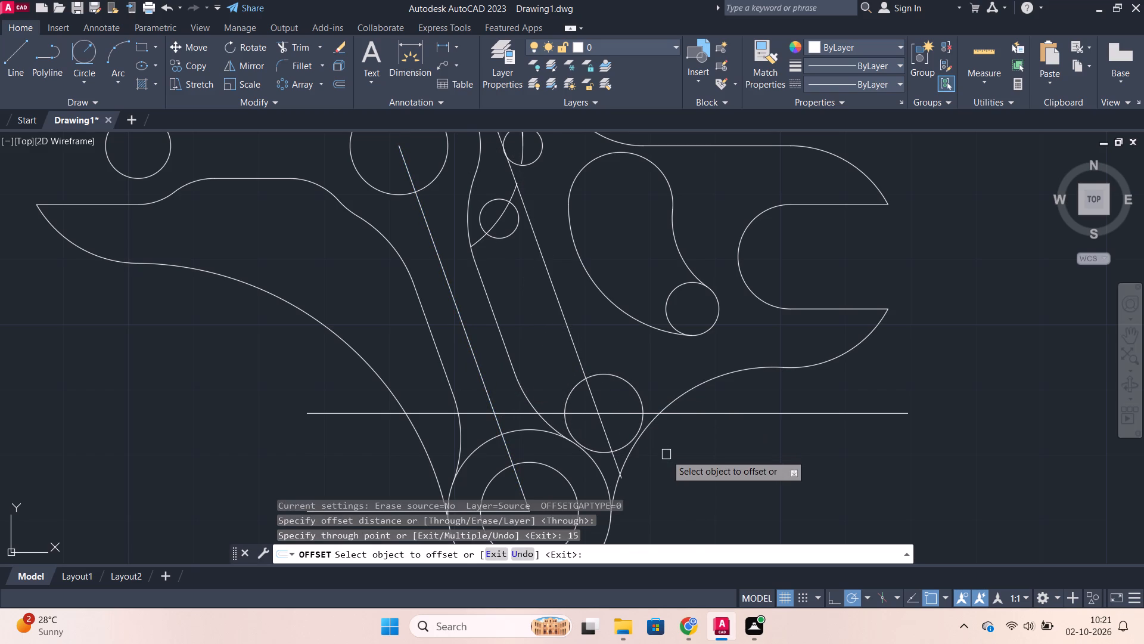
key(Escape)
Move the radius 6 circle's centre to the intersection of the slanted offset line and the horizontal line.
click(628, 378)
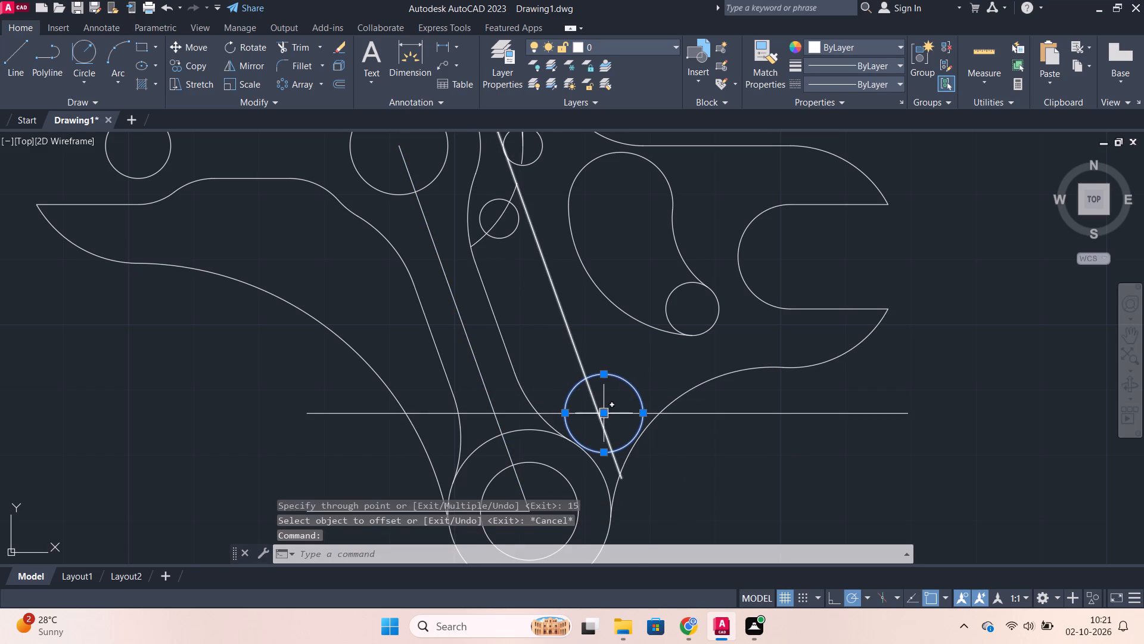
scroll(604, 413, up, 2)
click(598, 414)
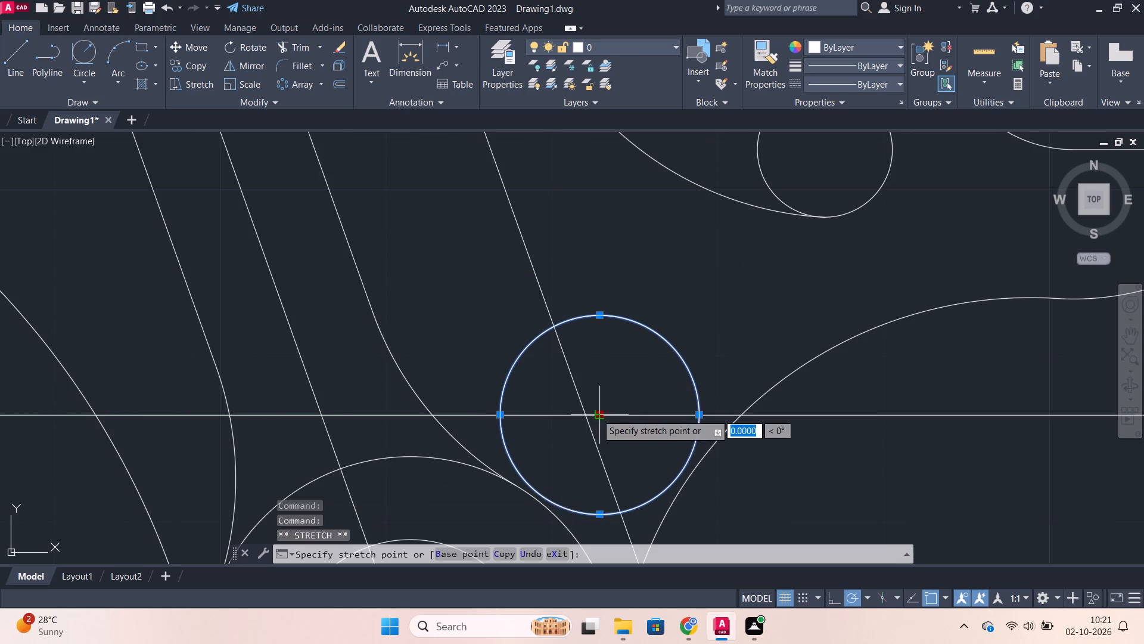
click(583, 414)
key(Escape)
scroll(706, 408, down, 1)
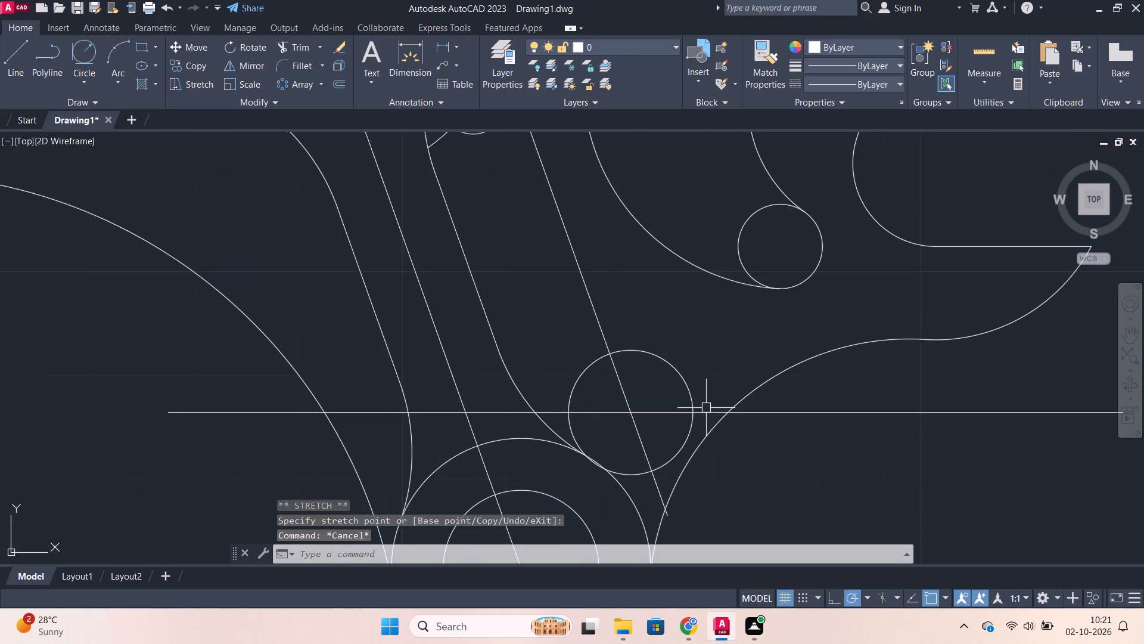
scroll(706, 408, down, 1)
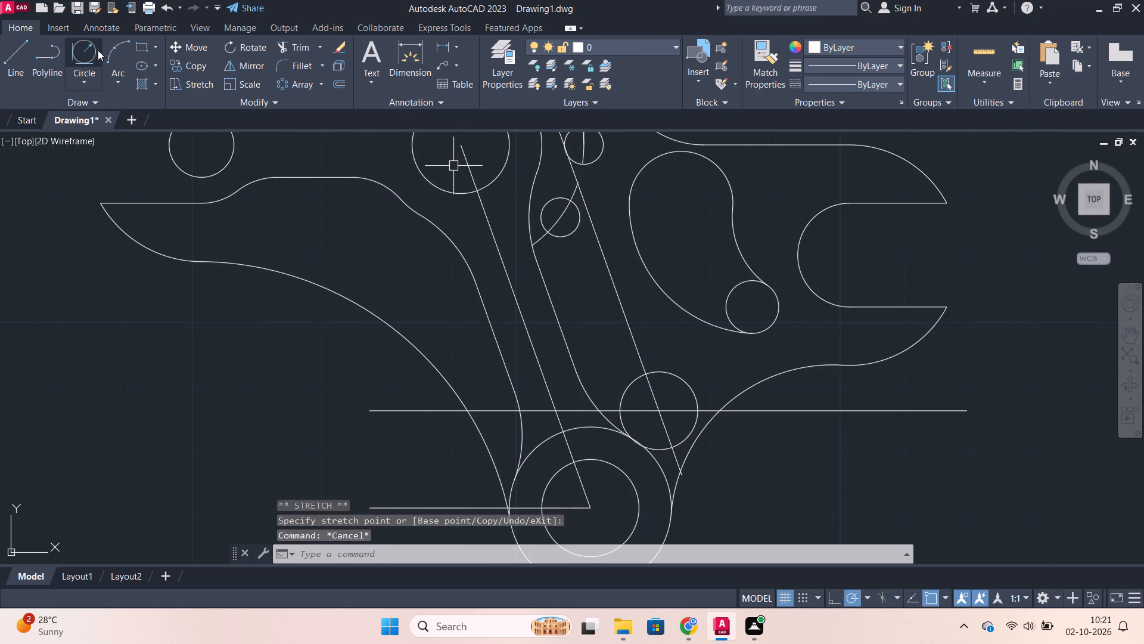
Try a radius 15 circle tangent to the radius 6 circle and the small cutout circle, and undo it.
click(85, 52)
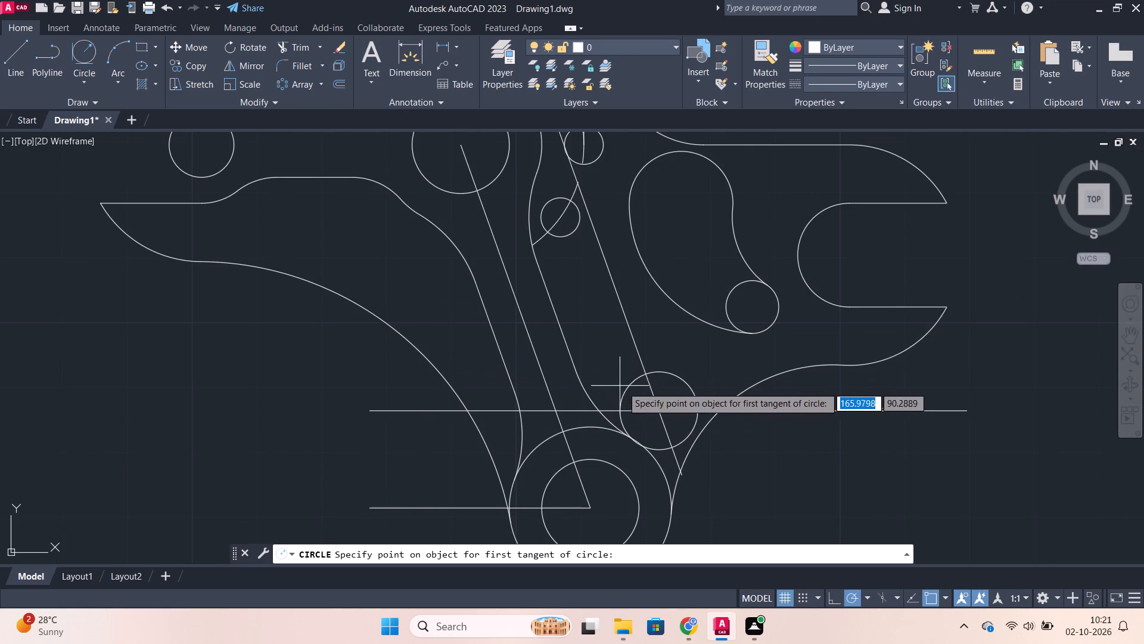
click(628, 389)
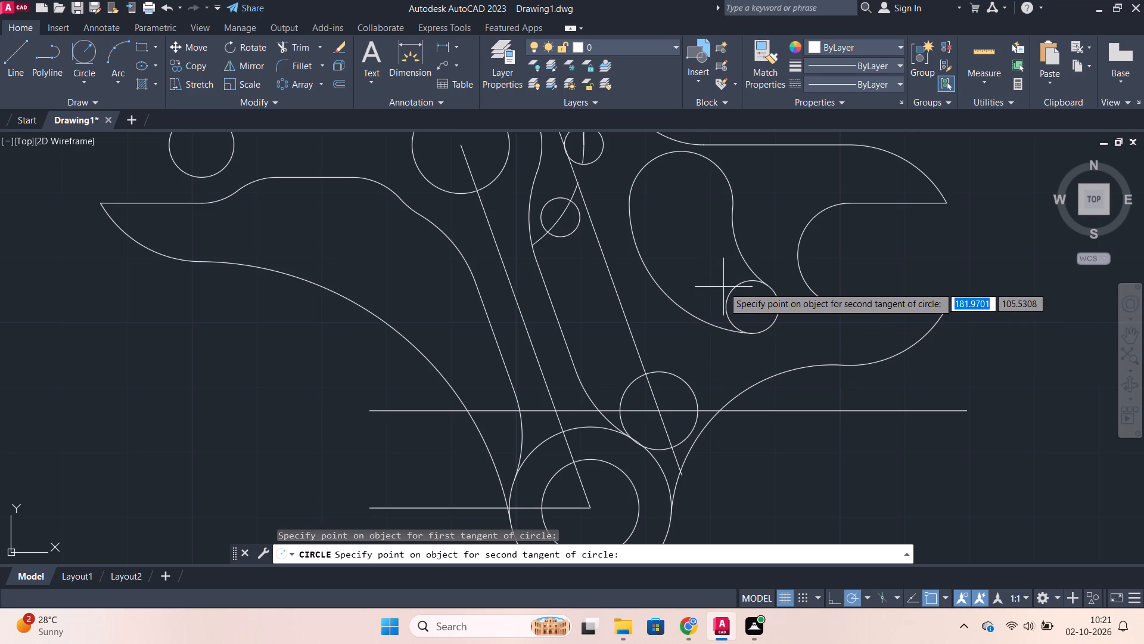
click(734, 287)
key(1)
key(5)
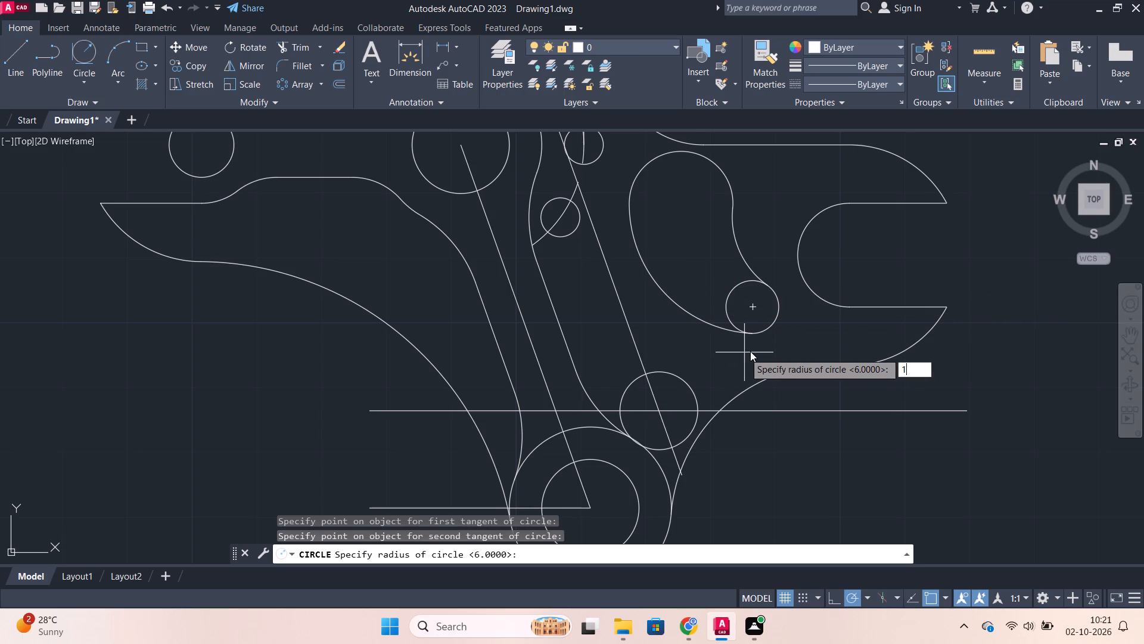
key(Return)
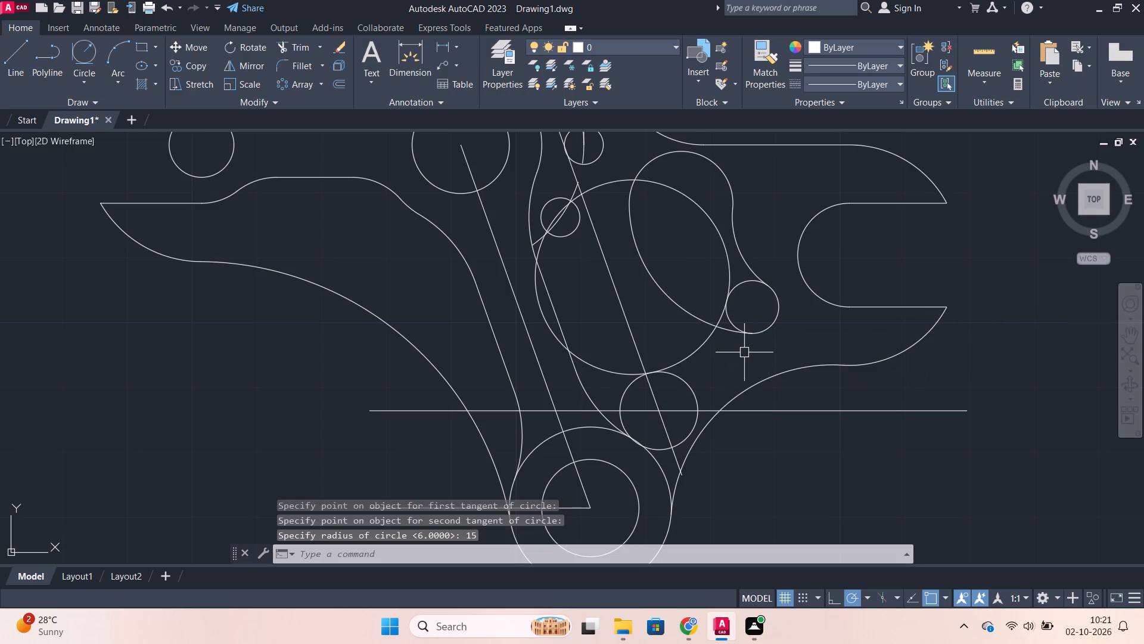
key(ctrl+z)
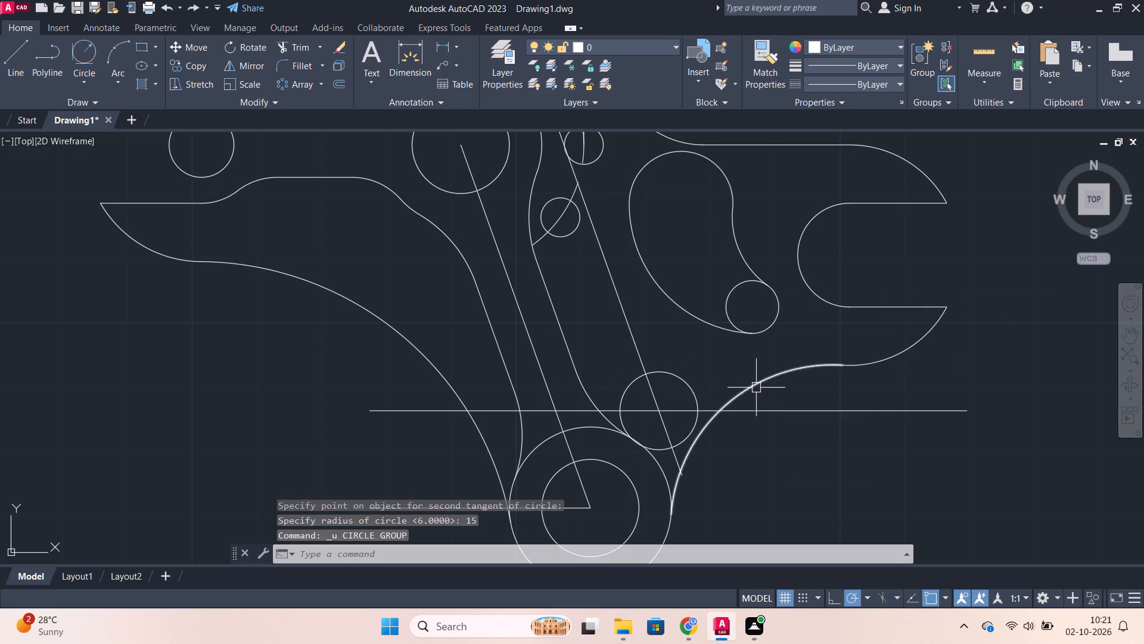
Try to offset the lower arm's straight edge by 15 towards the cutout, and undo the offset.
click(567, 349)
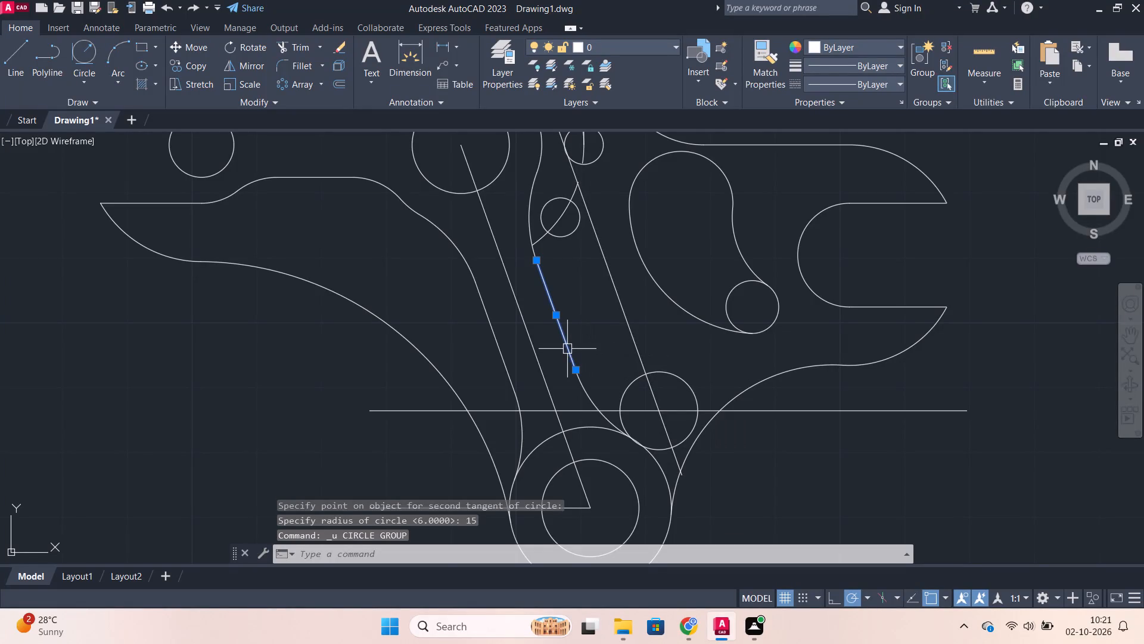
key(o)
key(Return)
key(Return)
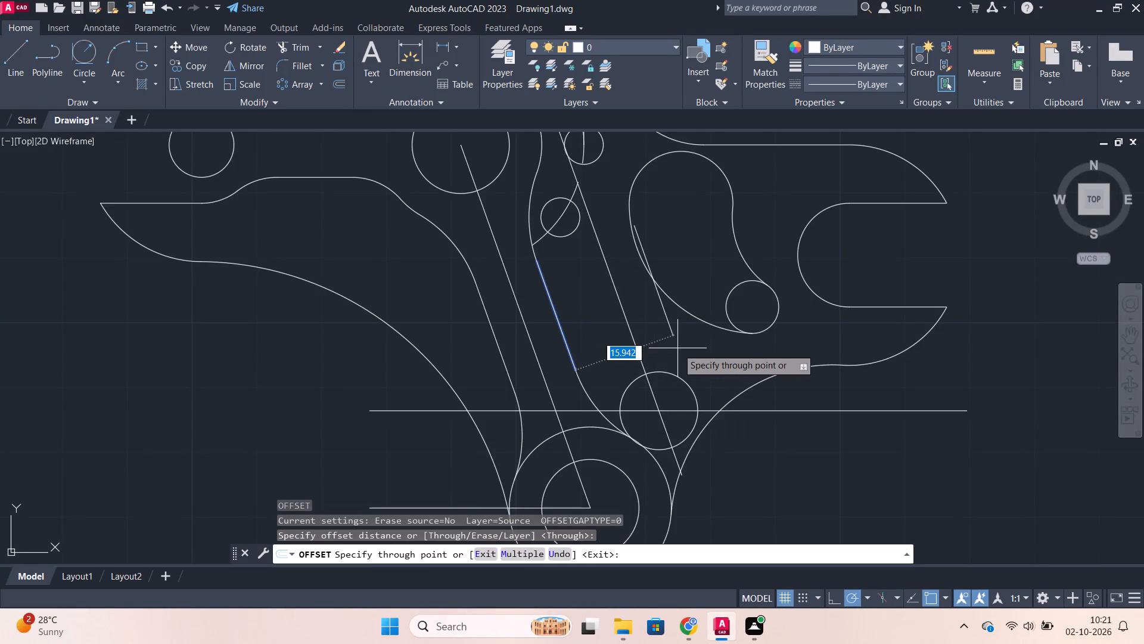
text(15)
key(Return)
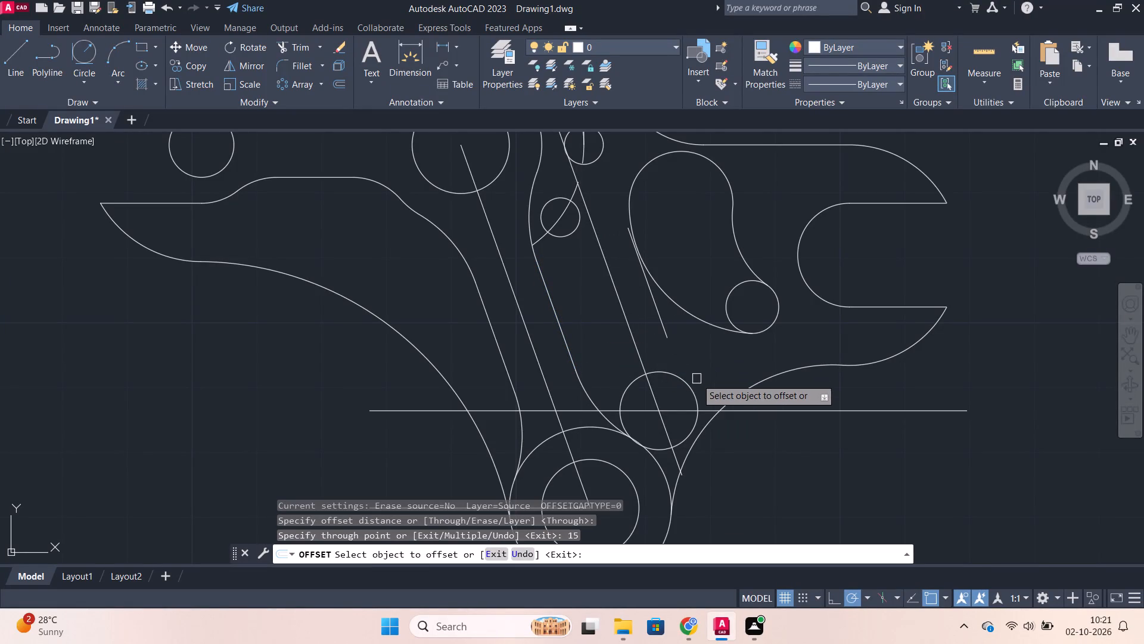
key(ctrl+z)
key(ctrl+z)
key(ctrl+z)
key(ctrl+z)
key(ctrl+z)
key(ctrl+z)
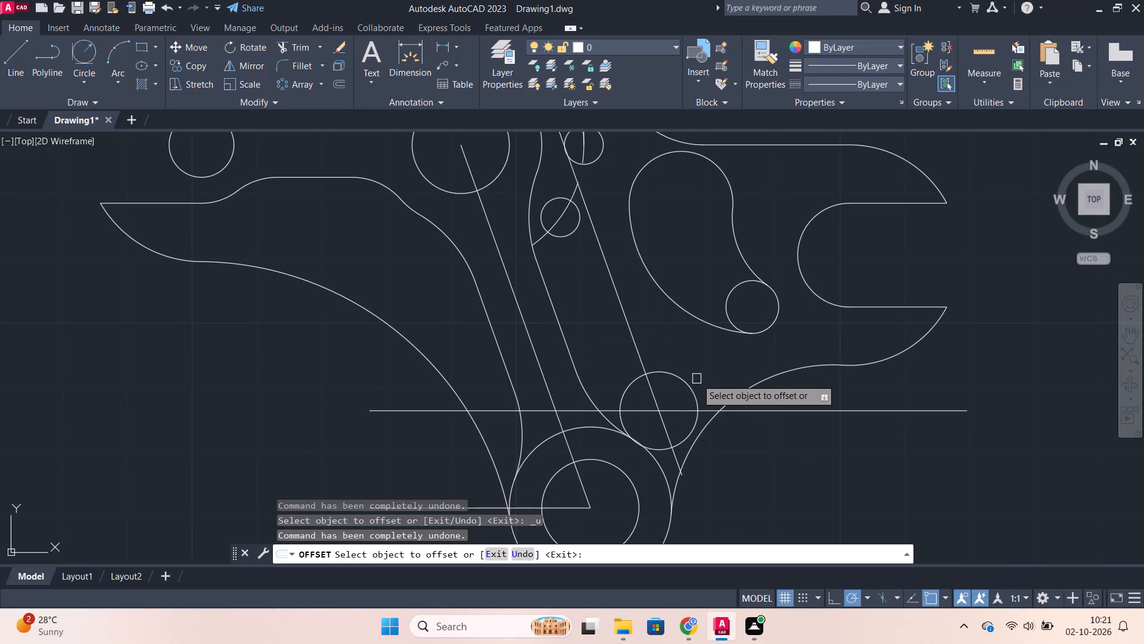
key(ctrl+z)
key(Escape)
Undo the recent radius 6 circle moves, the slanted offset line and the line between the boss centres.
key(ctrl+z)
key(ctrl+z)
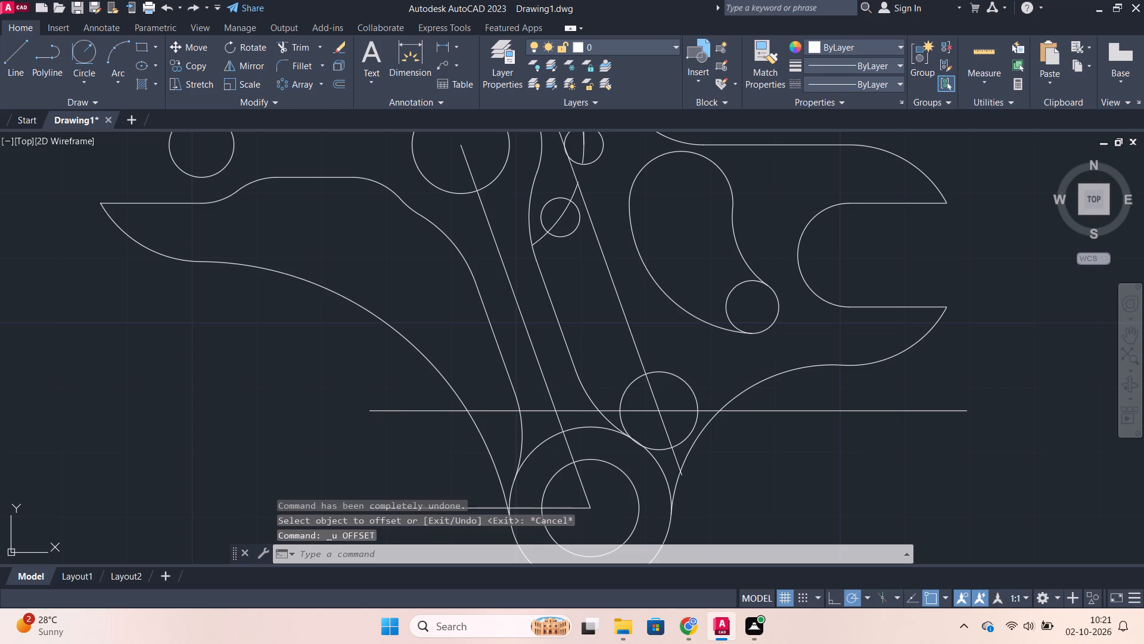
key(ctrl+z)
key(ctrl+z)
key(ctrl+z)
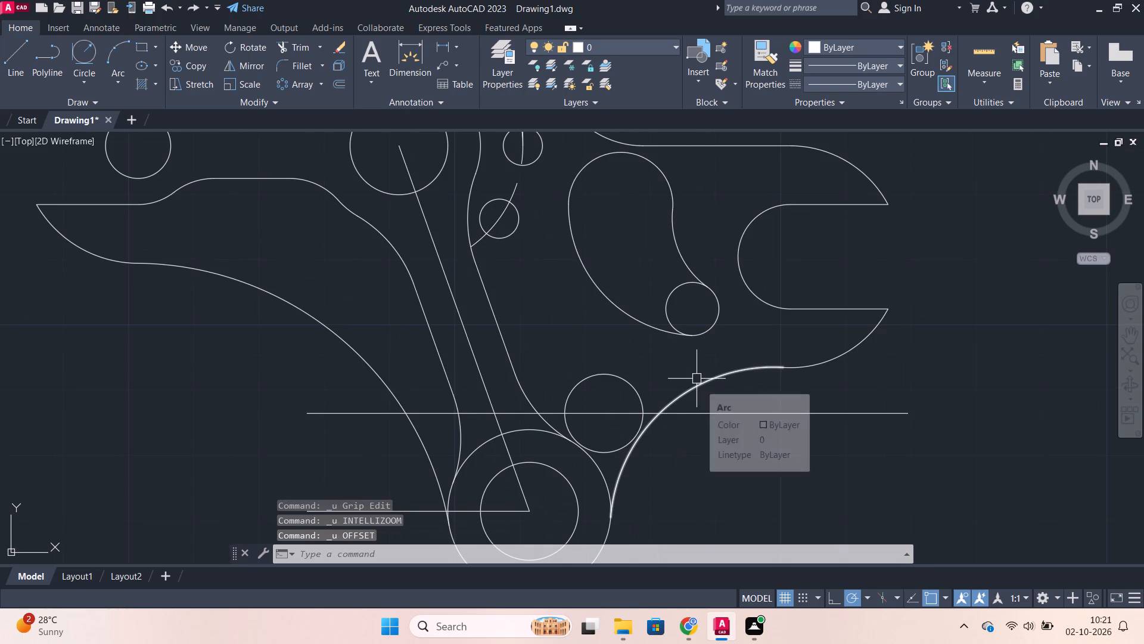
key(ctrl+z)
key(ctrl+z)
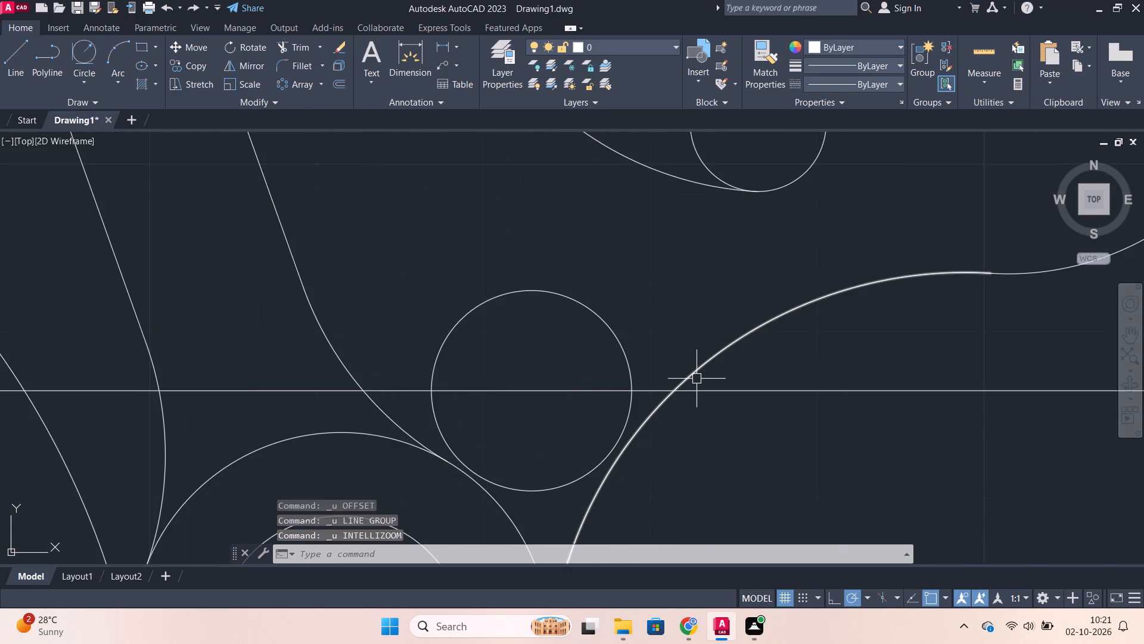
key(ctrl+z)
Erase the radius 6 circle on the horizontal offset line.
click(574, 360)
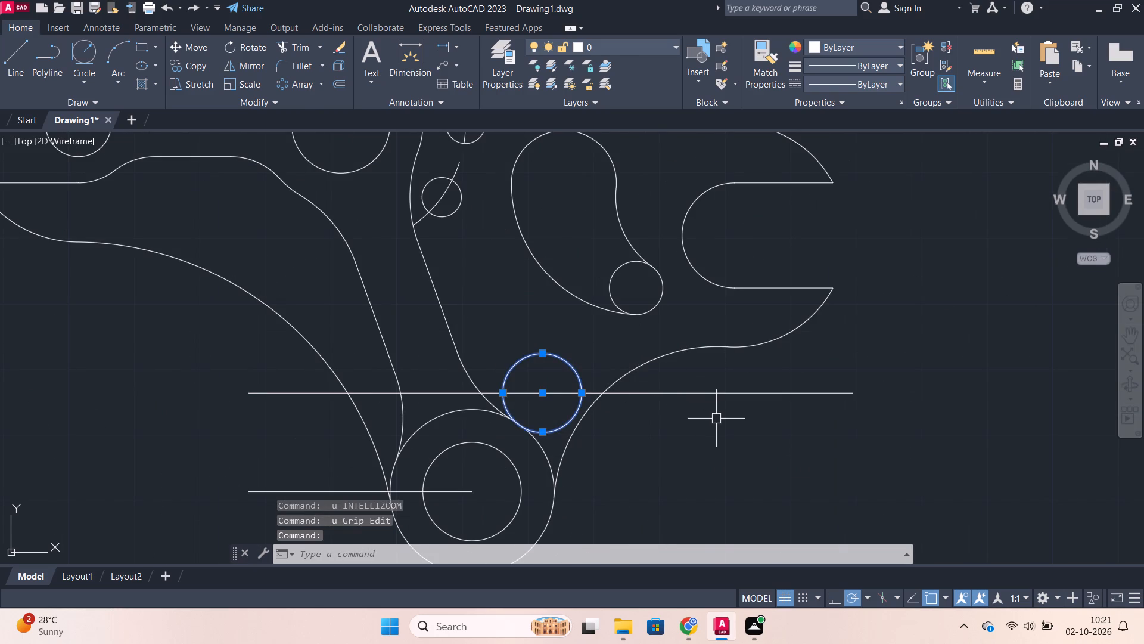
key(e)
key(Return)
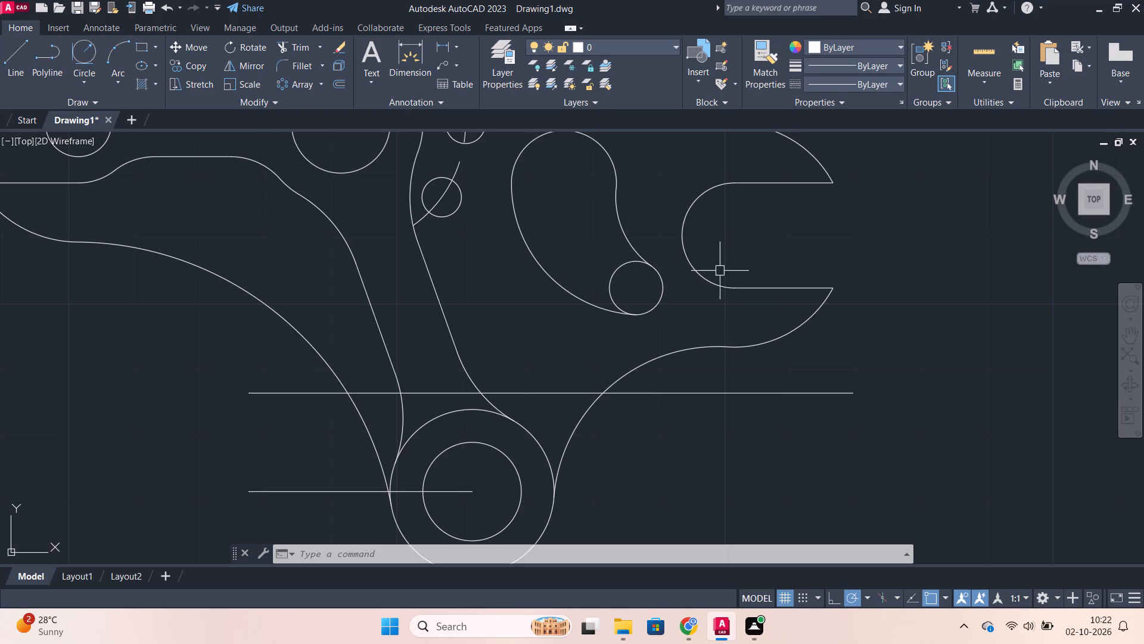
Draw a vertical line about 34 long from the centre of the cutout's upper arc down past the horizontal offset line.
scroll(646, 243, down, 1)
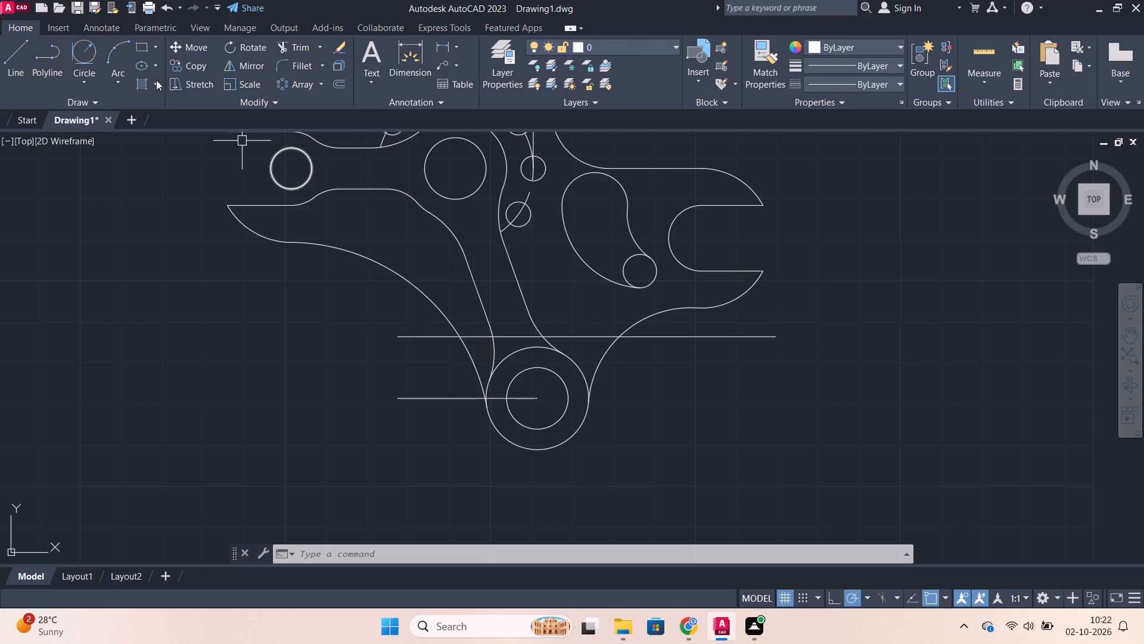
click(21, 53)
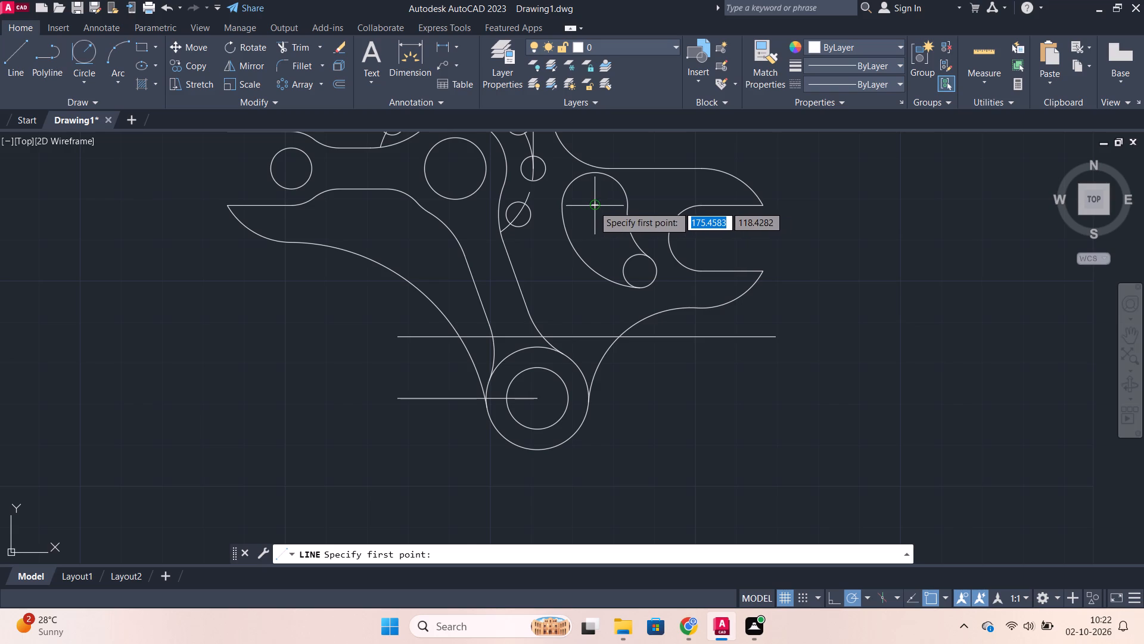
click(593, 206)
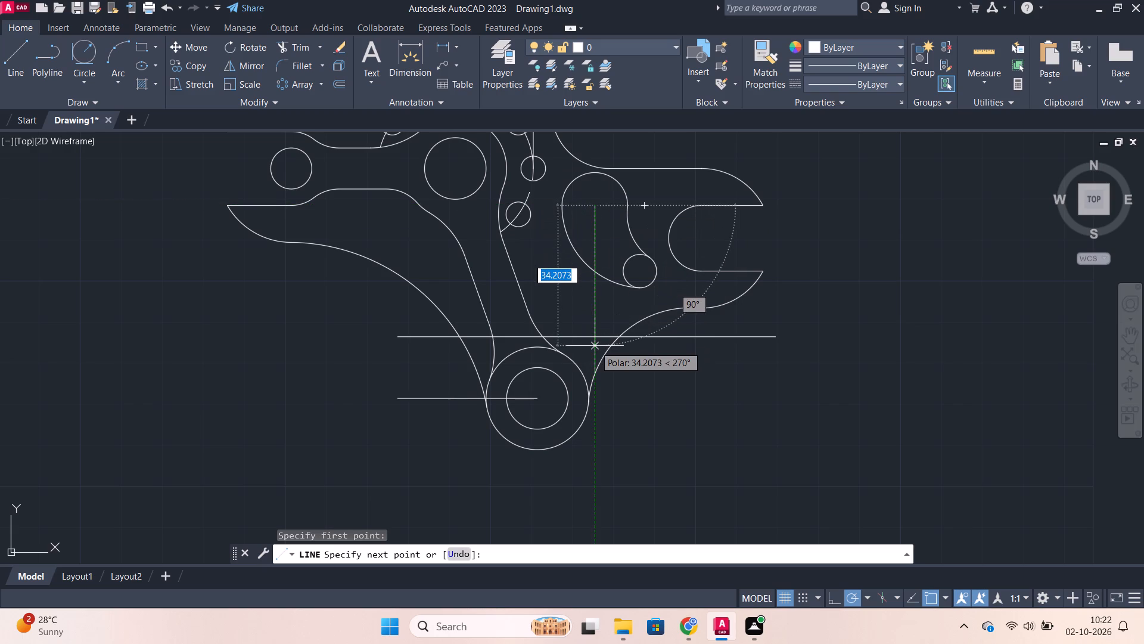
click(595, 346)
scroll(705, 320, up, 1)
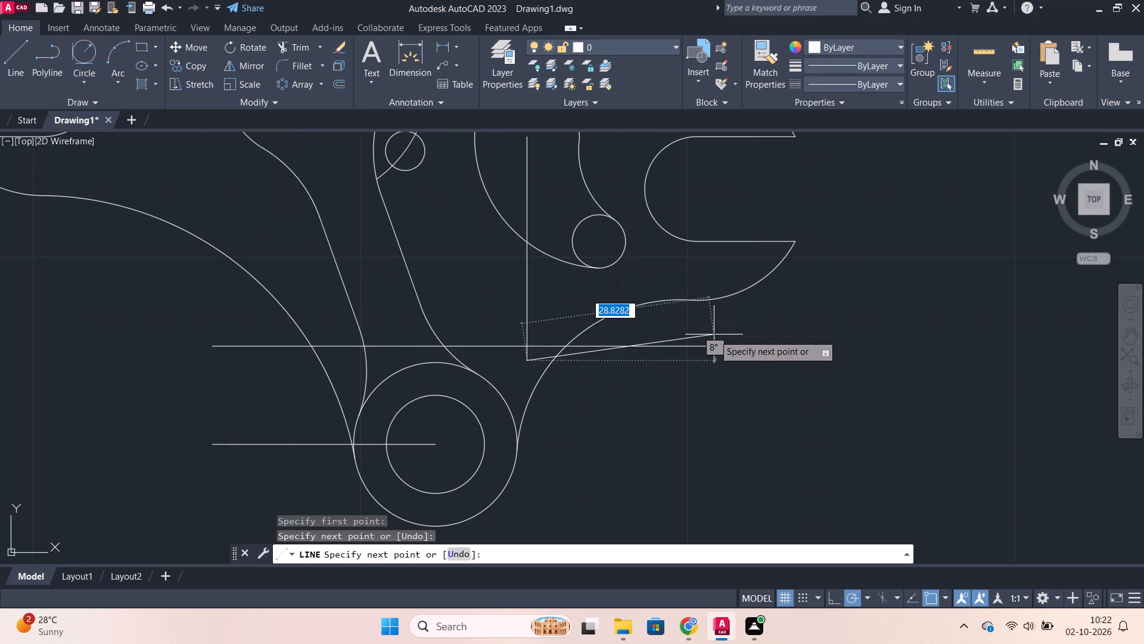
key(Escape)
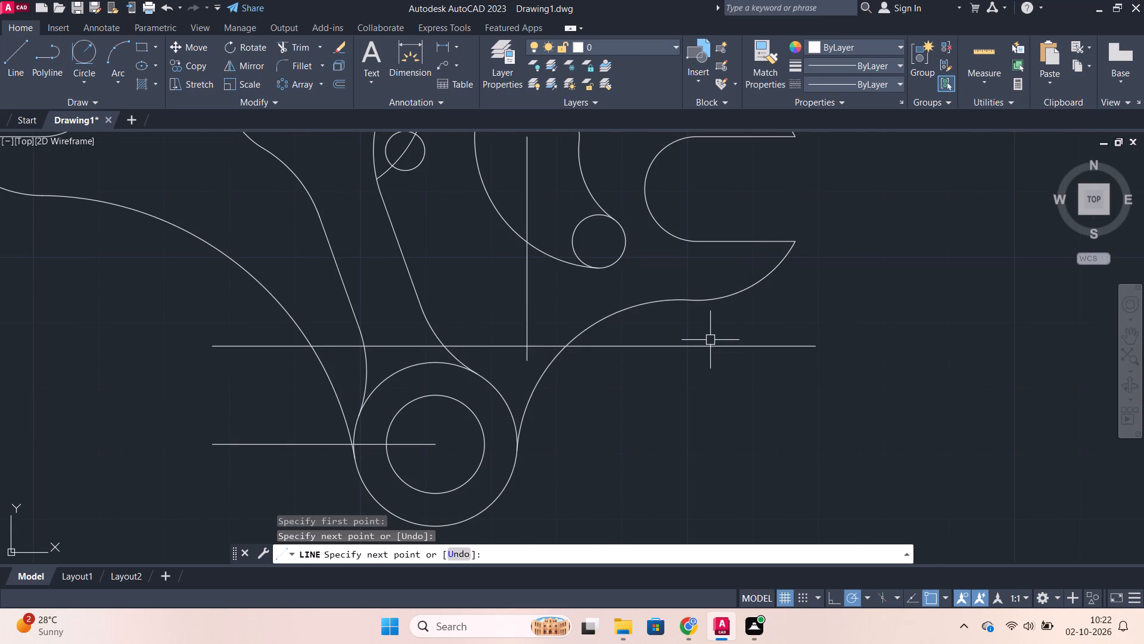
Erase the vertical construction line and the two large outline arcs that join the jaws to the lower boss.
scroll(641, 361, down, 1)
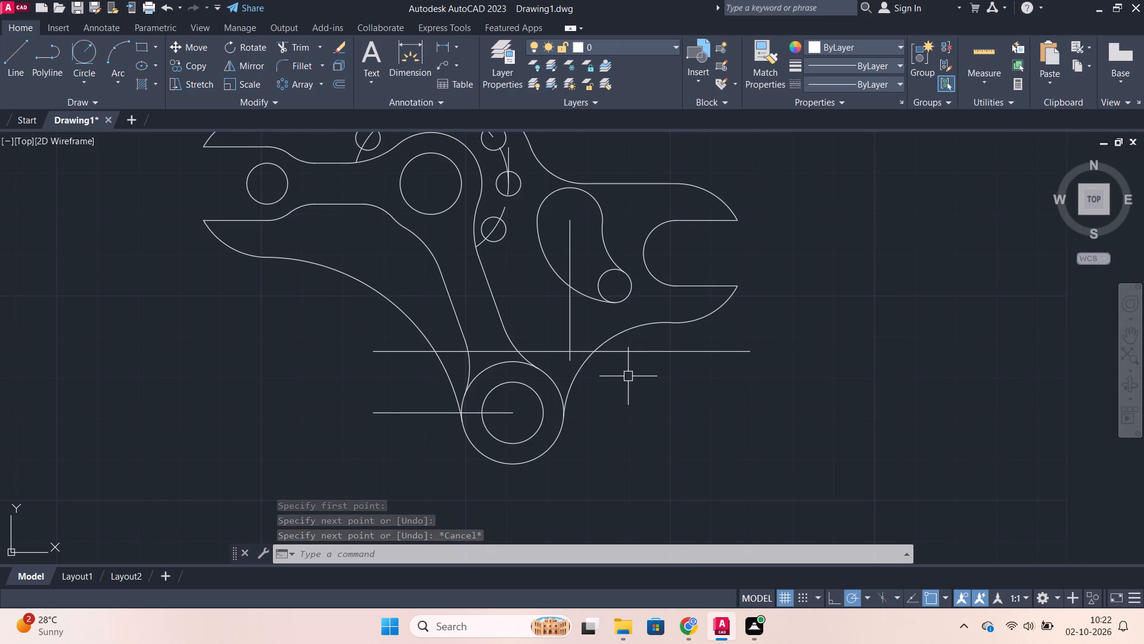
click(572, 309)
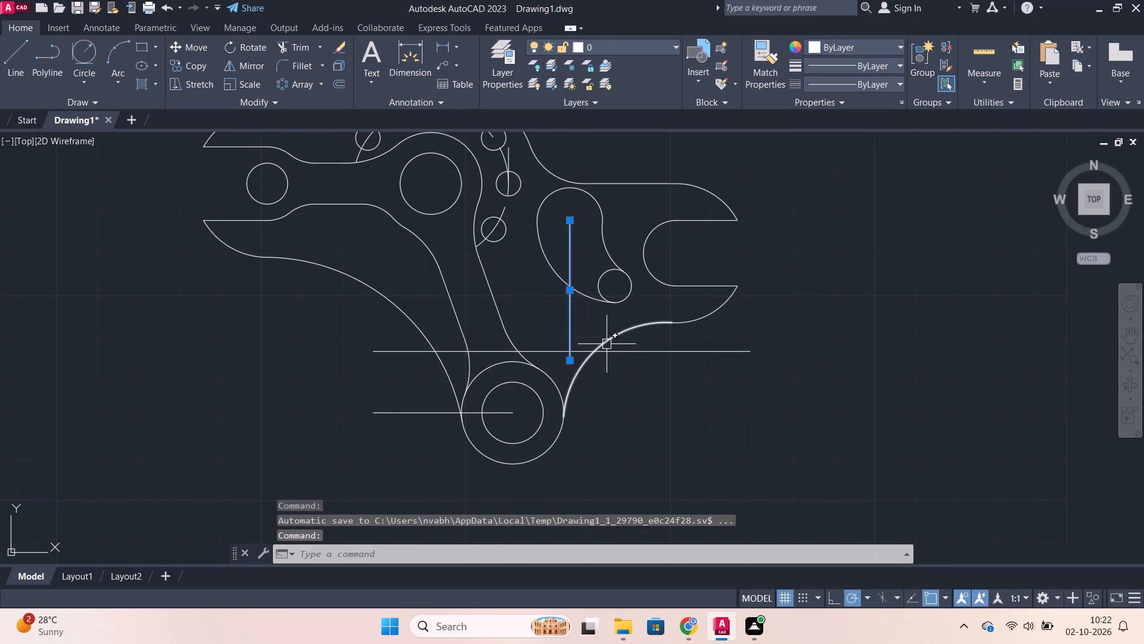
click(607, 344)
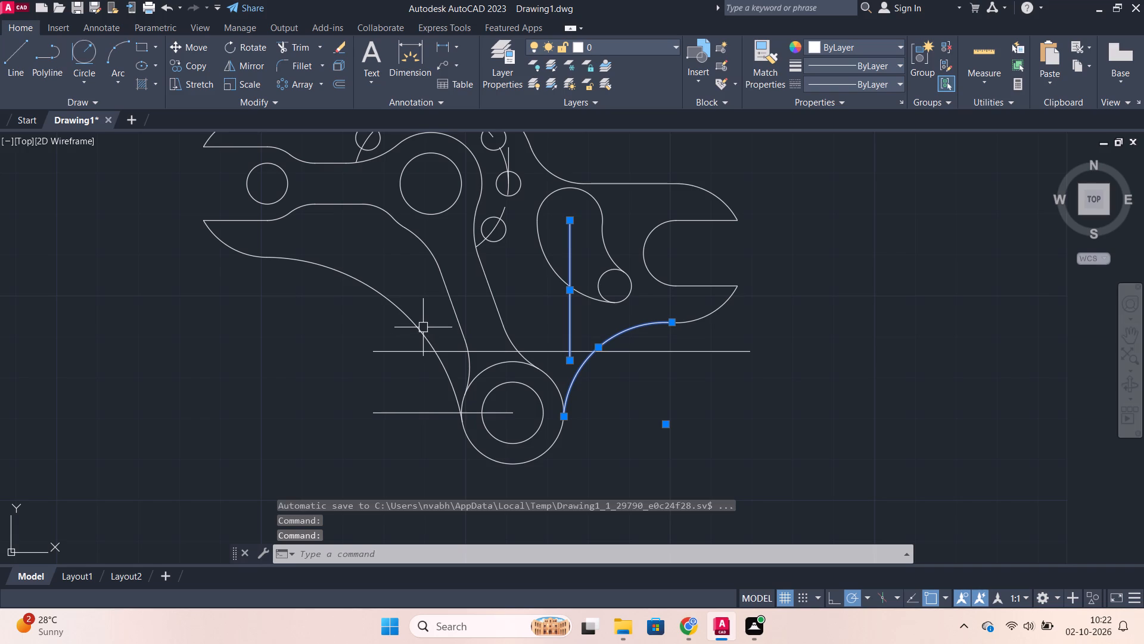
click(420, 326)
key(e)
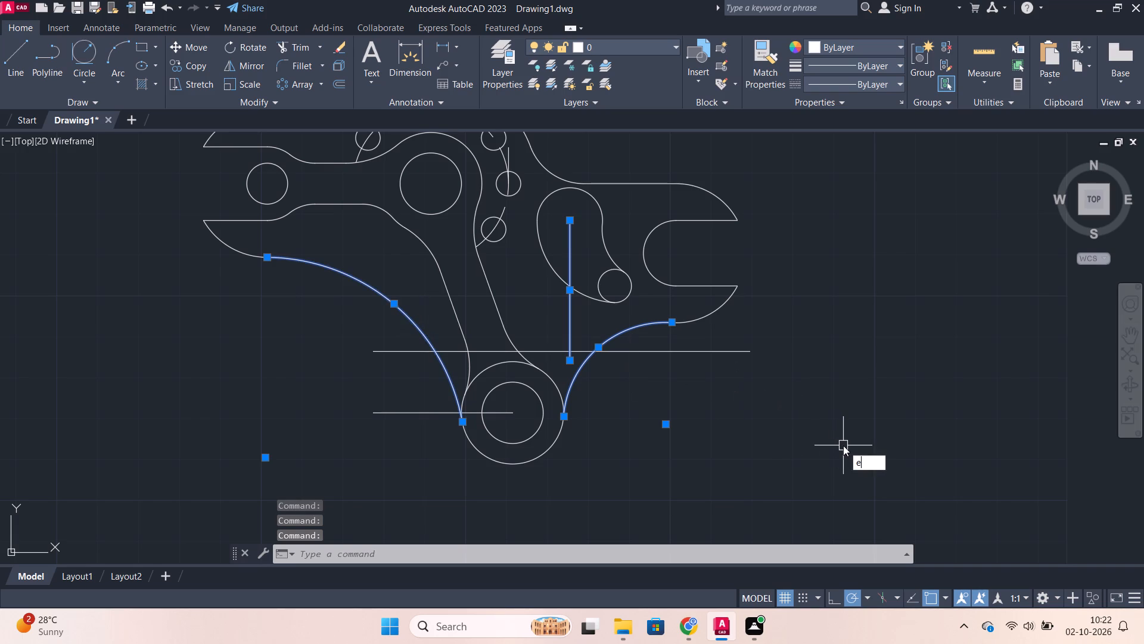
key(Return)
Draw a radius 19 circle centred on the lower boss.
key(c)
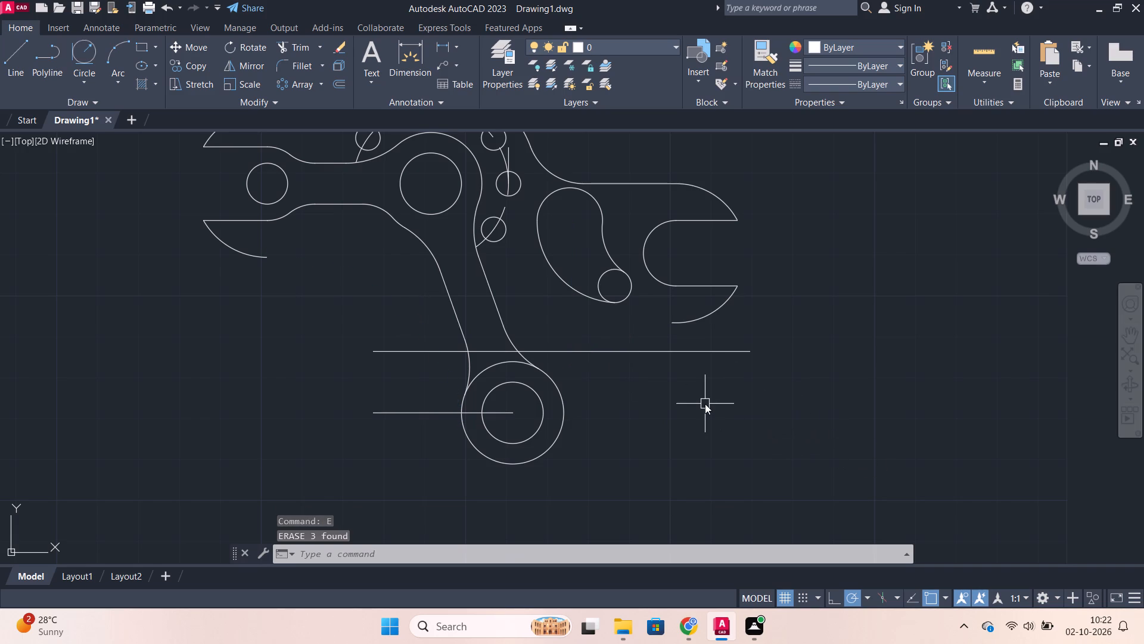
key(Return)
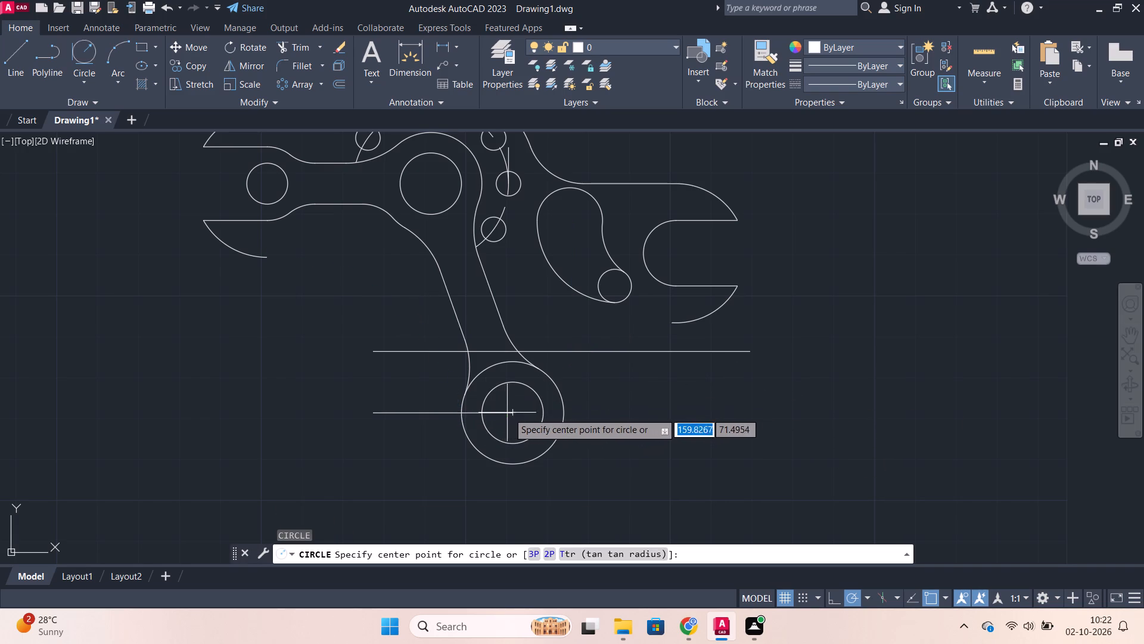
click(512, 413)
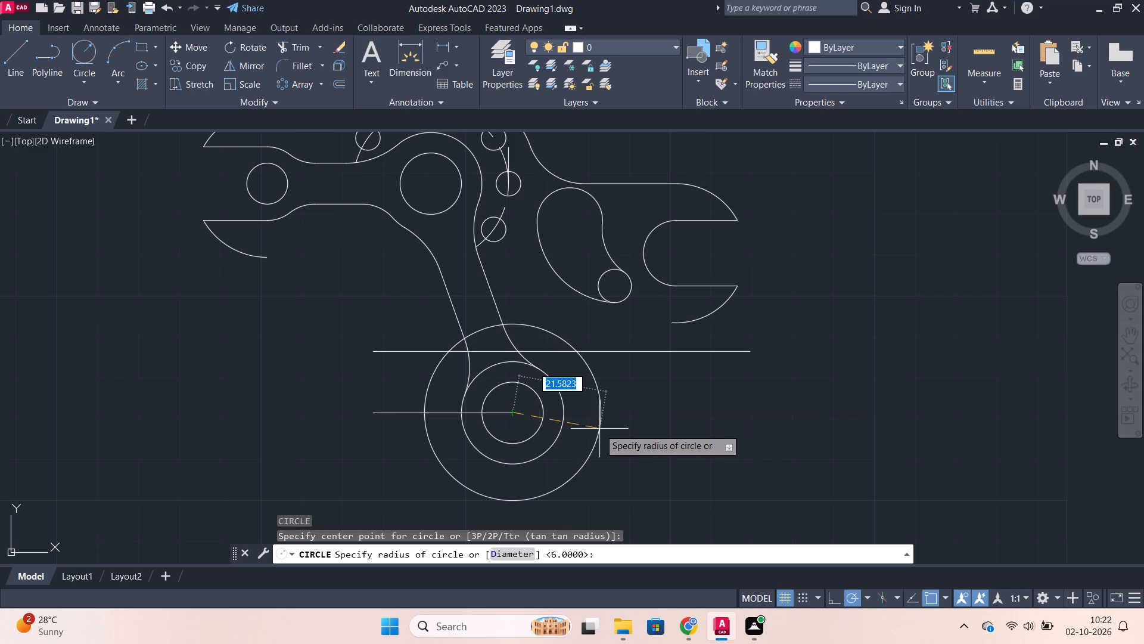
text(19)
key(Return)
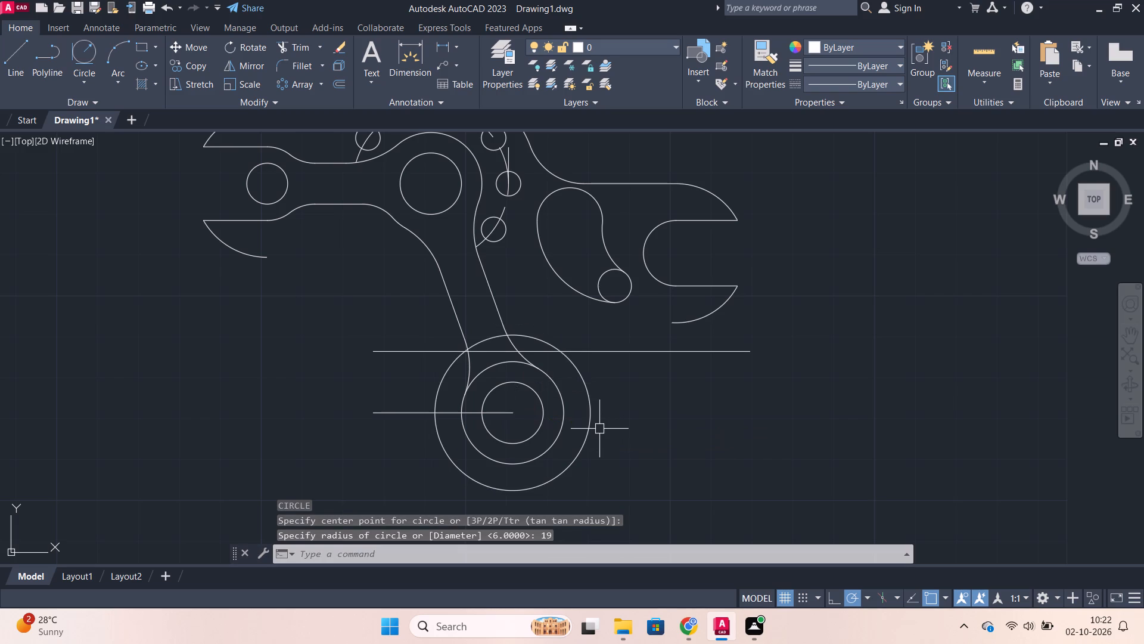
key(Escape)
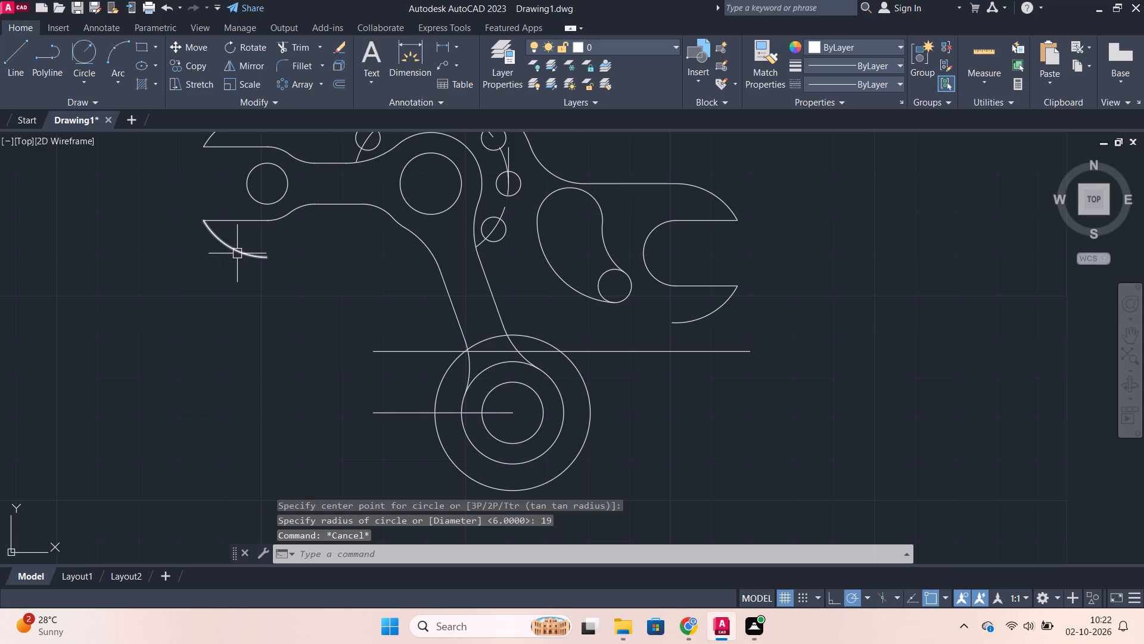
Extend the left jaw's lower outline arc to the arm edge above it.
text(ex)
key(Return)
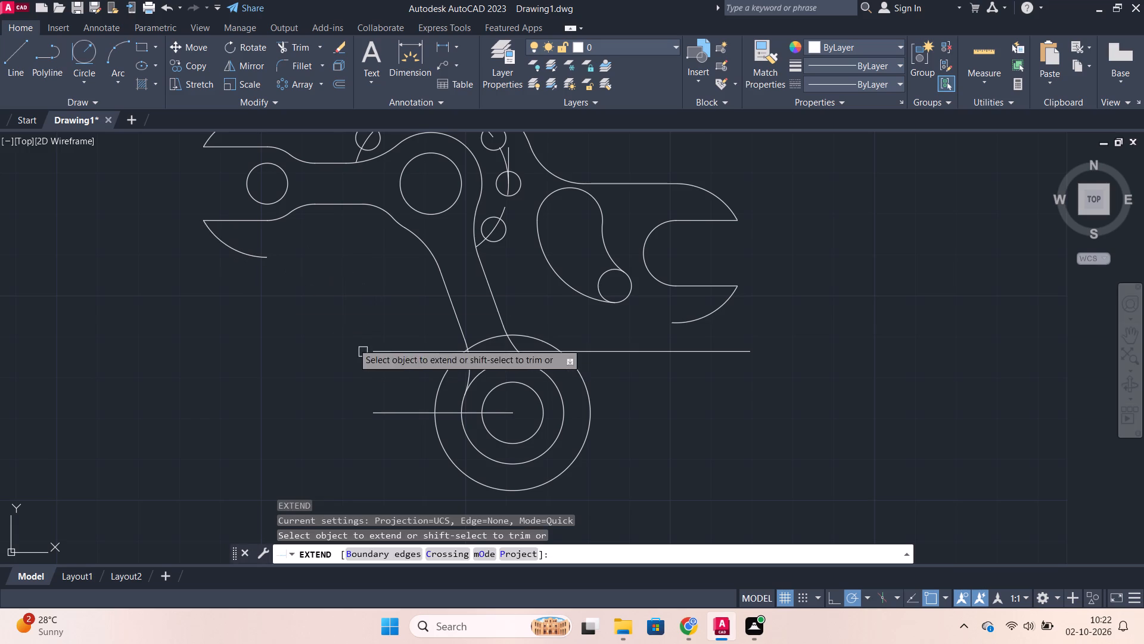
click(257, 255)
key(Escape)
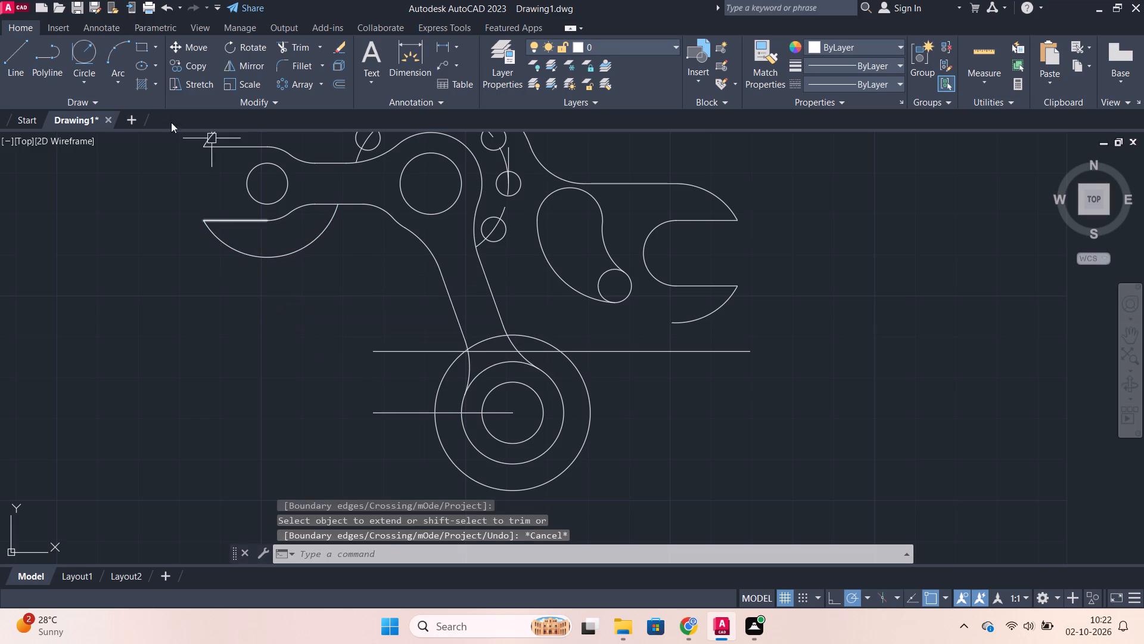
Draw a radius 49 circle tangent to the left jaw's lower arc and the radius 19 circle.
click(93, 55)
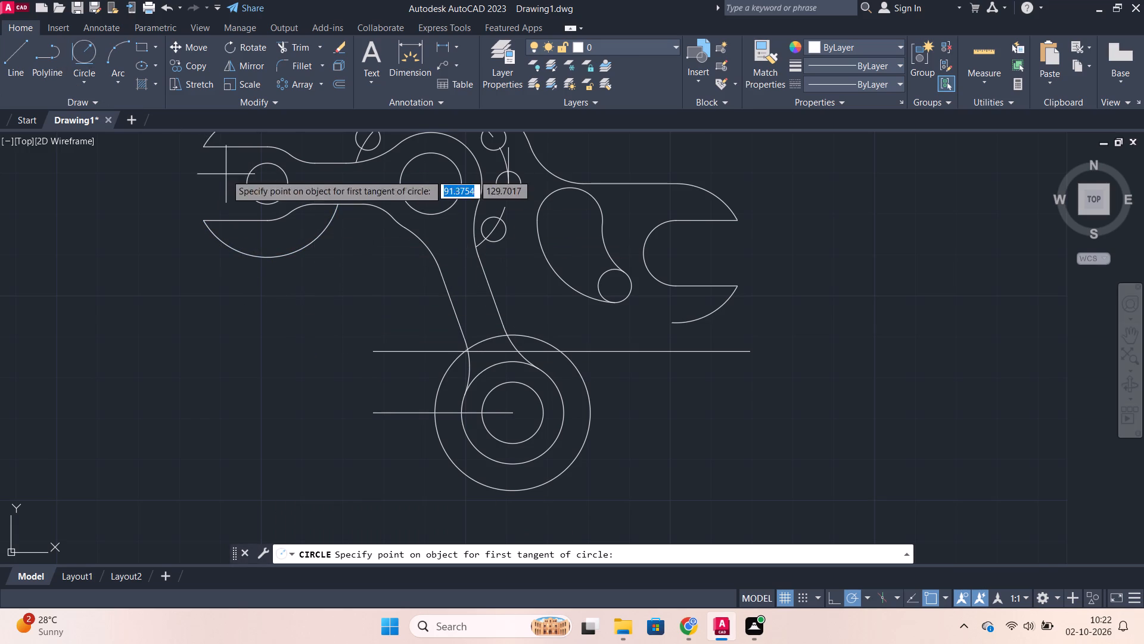
click(269, 258)
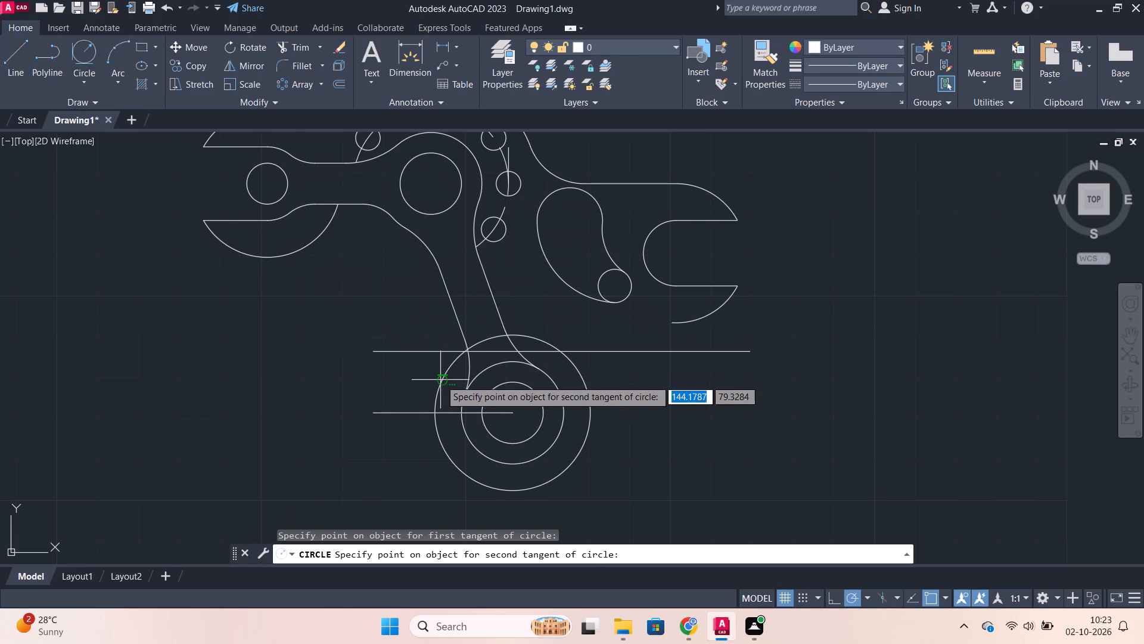
click(440, 380)
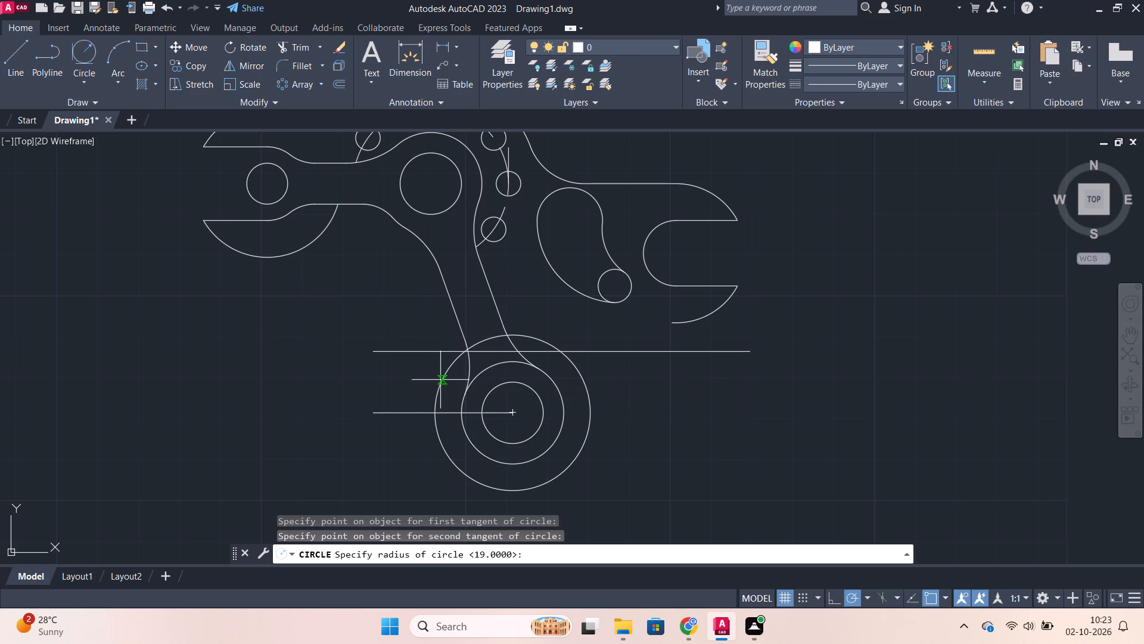
text(49)
key(Return)
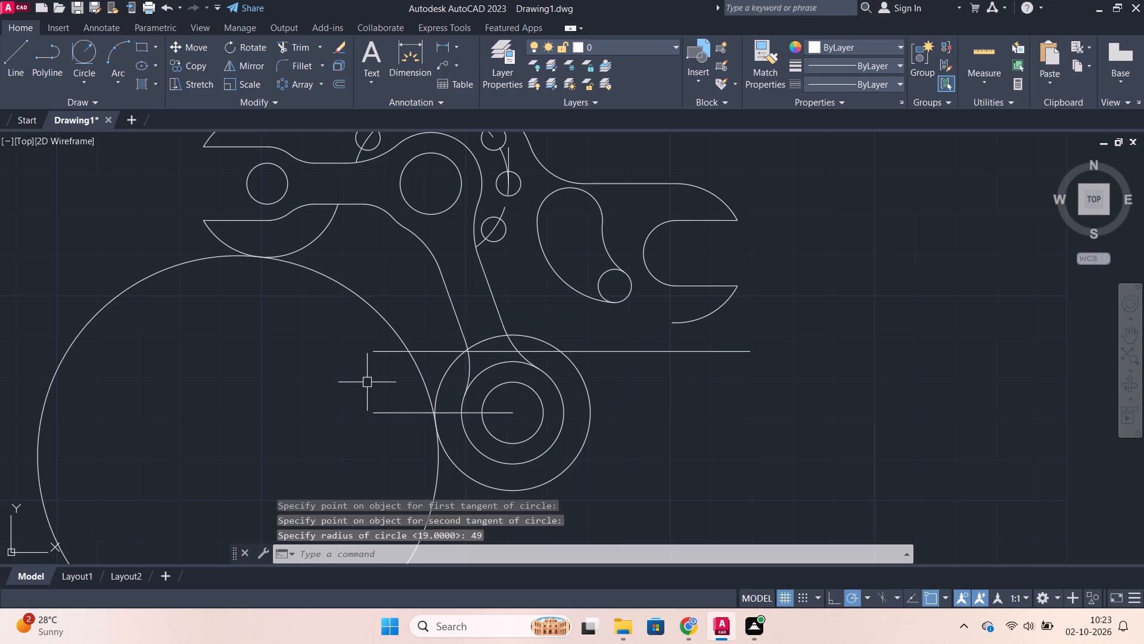
Trim the radius 49 circle to the arc joining the left jaw and lower boss, and trim the jaw arc's excess.
text(tr)
key(Return)
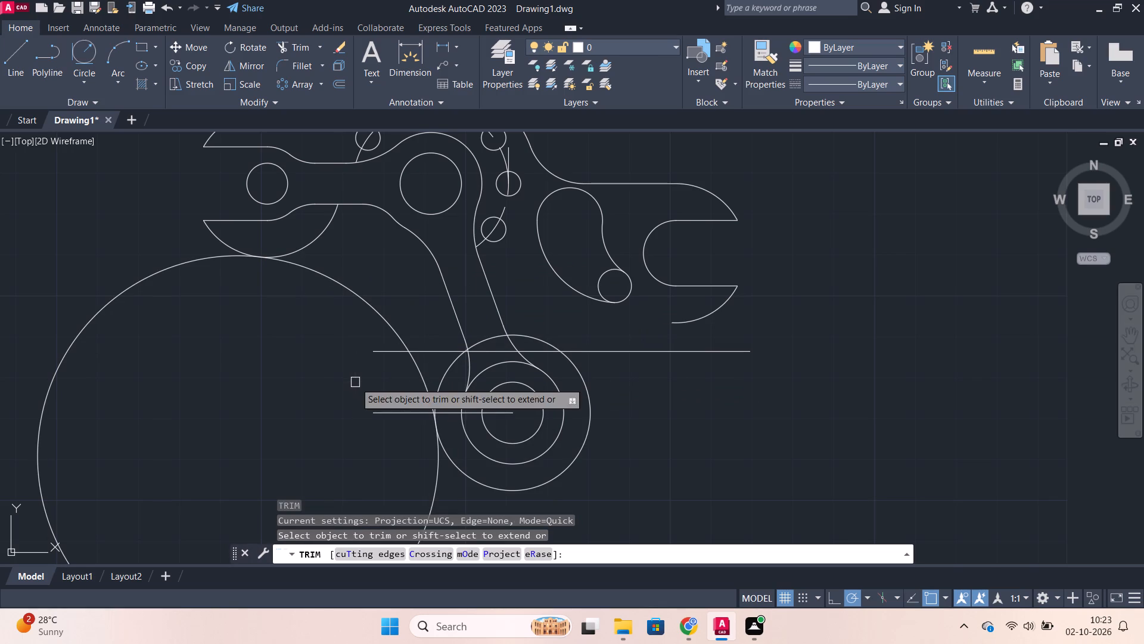
click(435, 468)
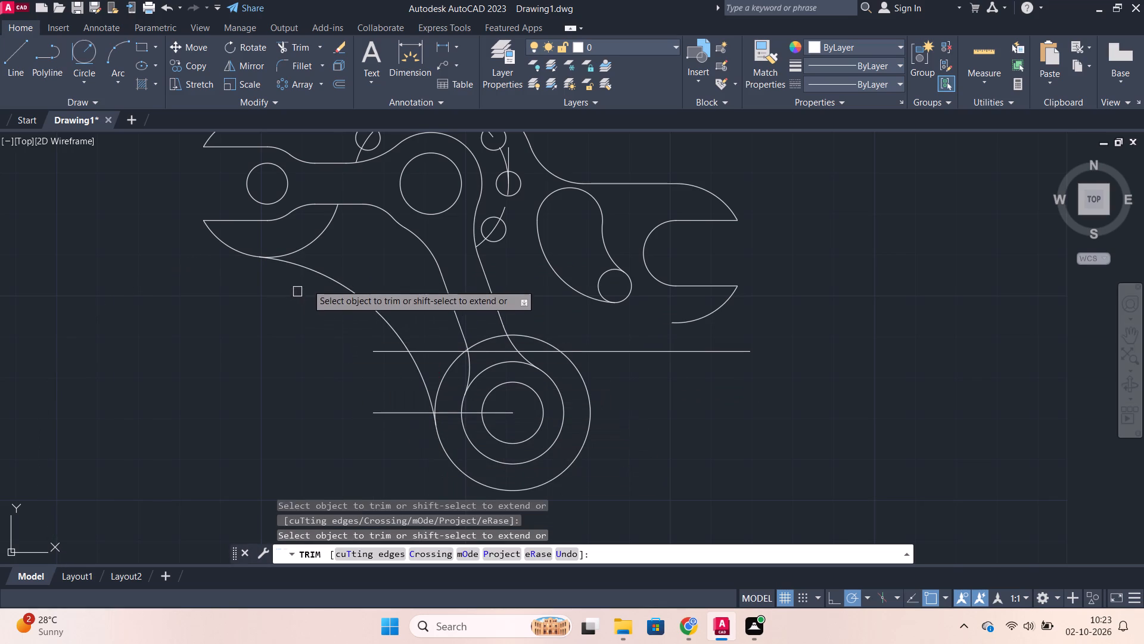
click(306, 249)
scroll(645, 362, down, 1)
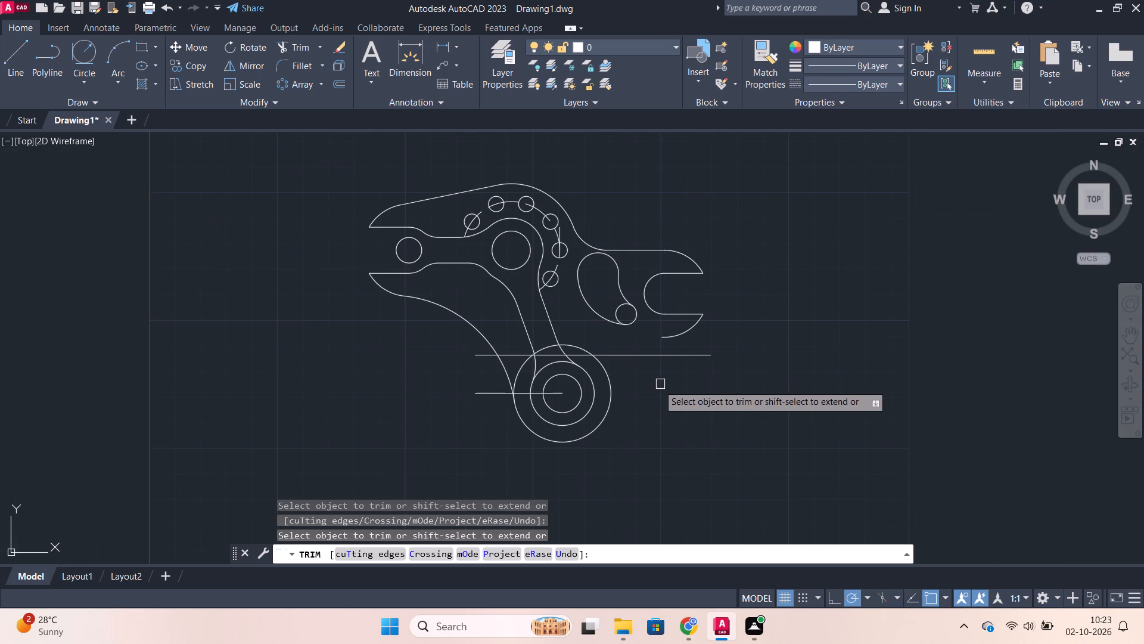
middle_drag(652, 402, 589, 421)
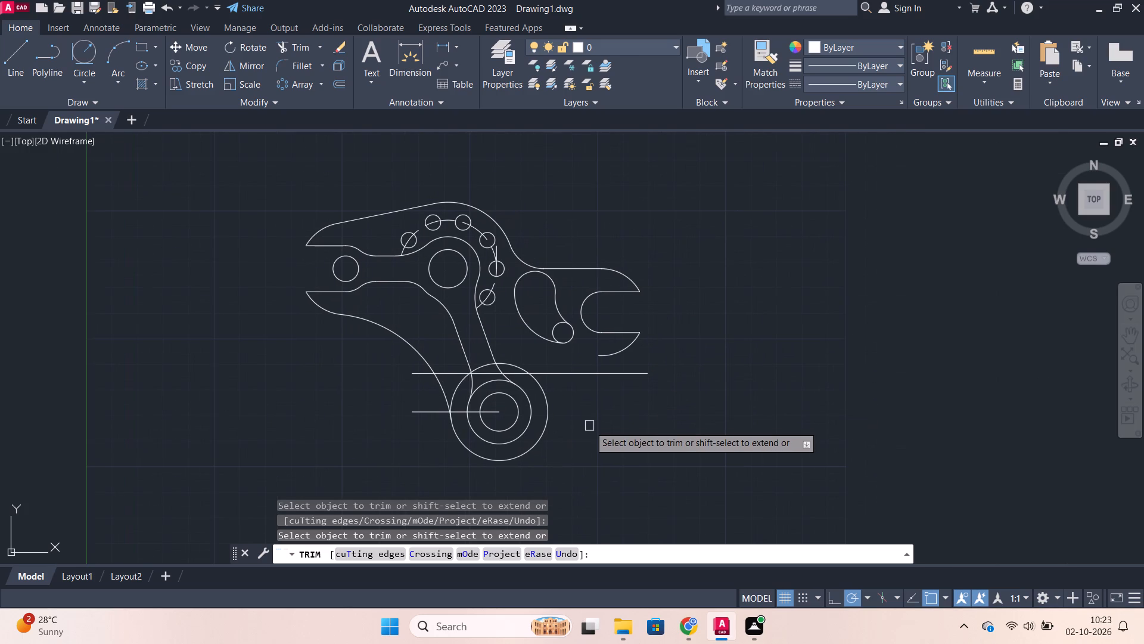
key(Escape)
Extend the right jaw's lower outline arc to the small circle at the end of the web cutout.
text(ex)
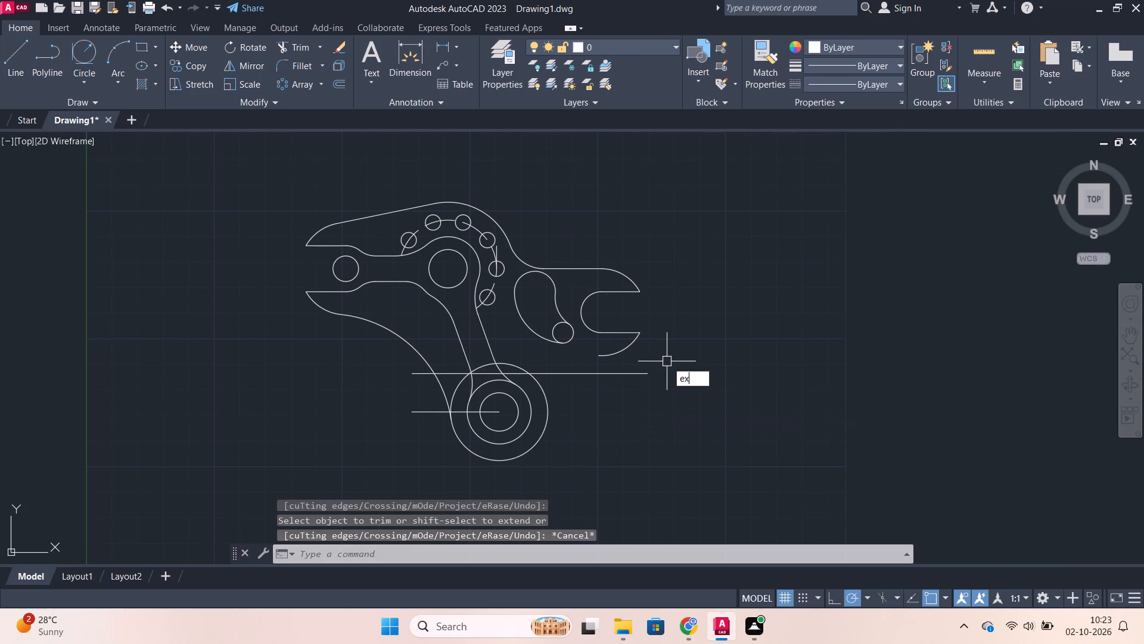
key(Return)
click(611, 350)
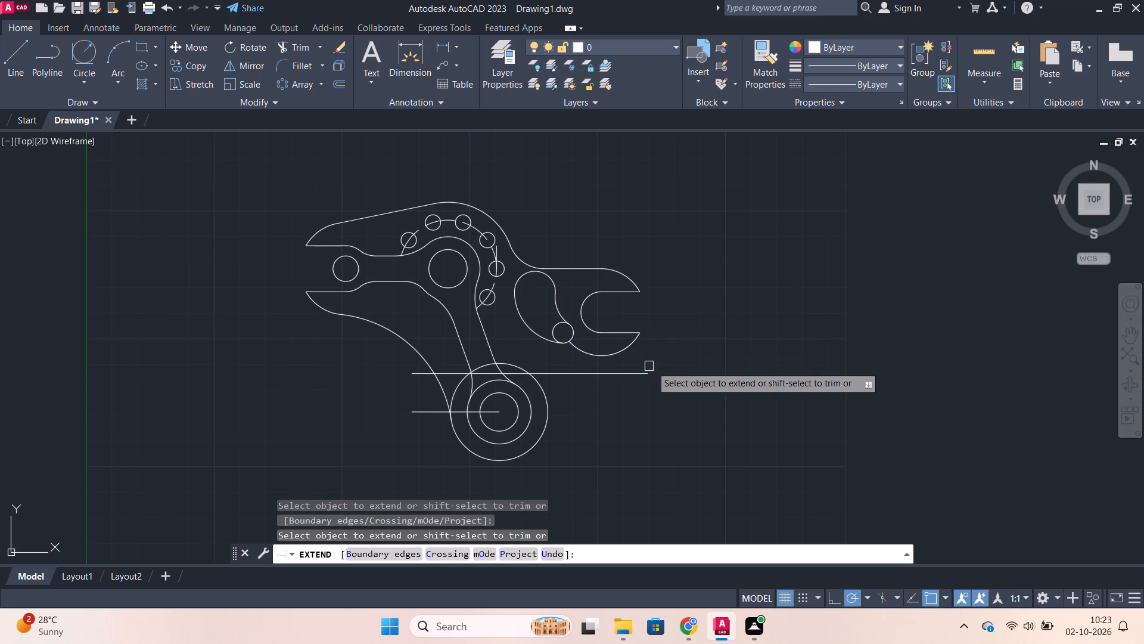
key(Escape)
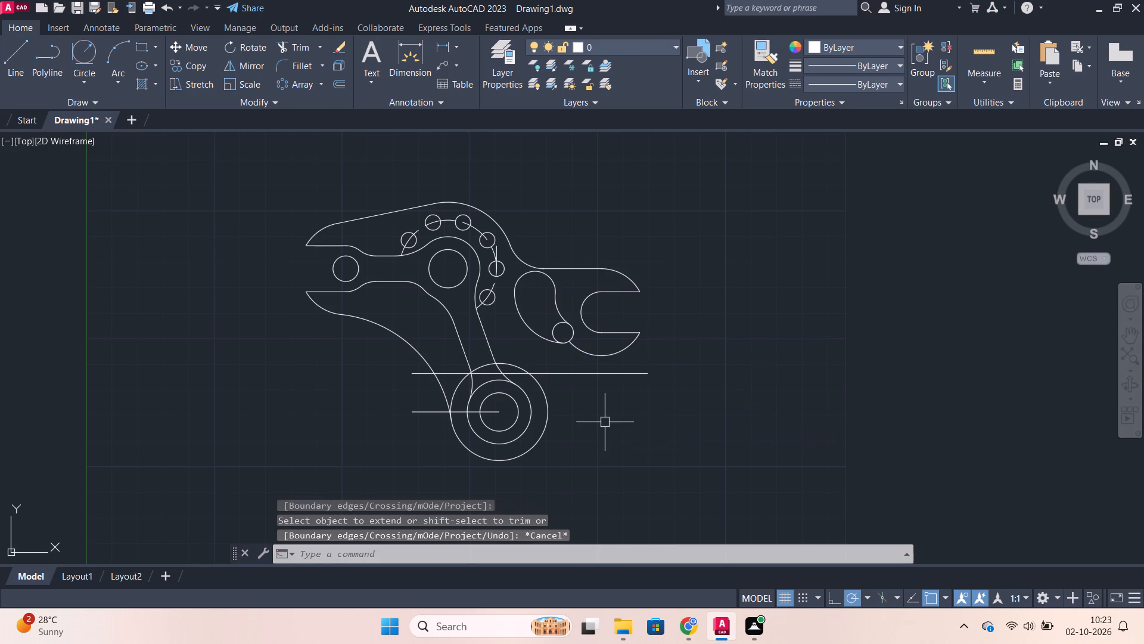
Draw a radius 25 circle tangent to the radius 19 circle and the right jaw's lower arc.
click(82, 62)
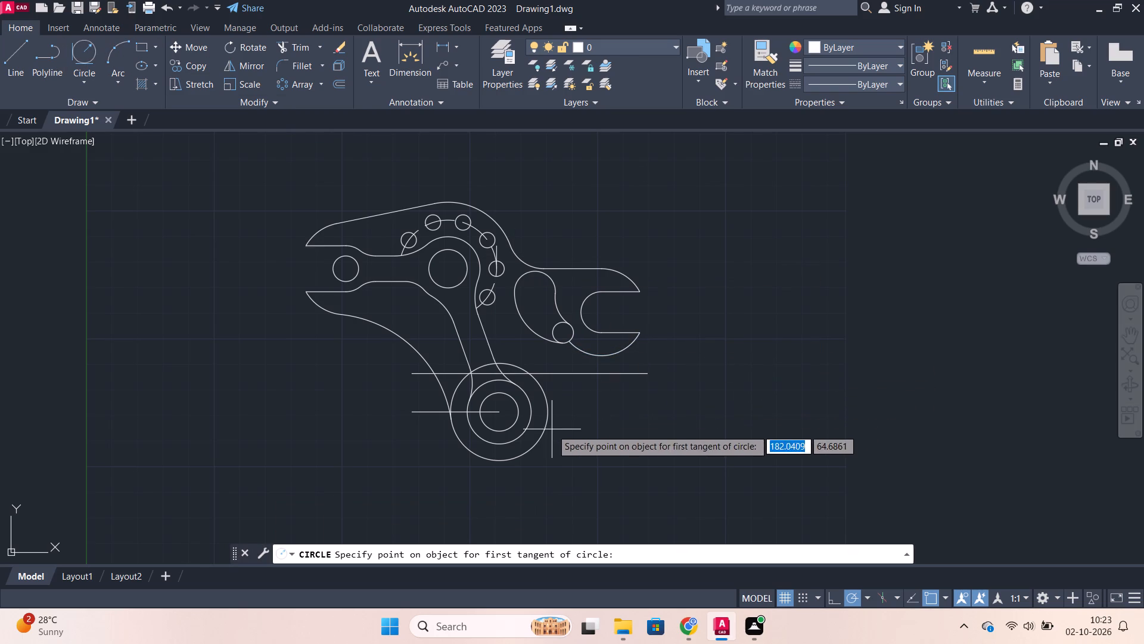
click(546, 430)
click(617, 349)
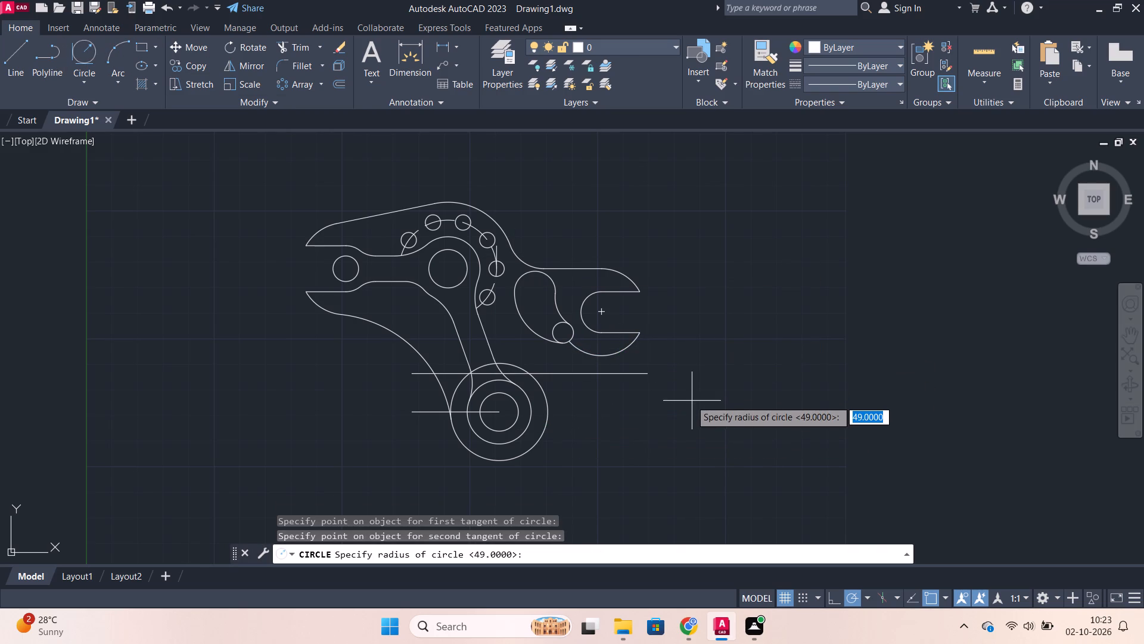
text(25)
key(Return)
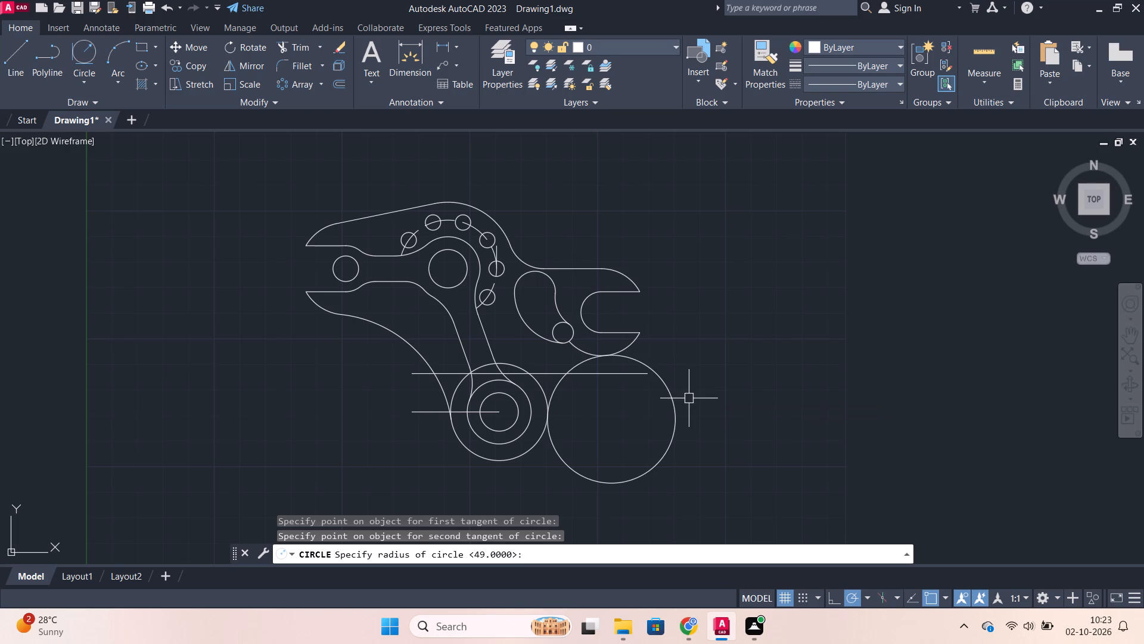
Trim the radius 25 circle to its joining arc and trim the right jaw arc's excess beyond the tangent point.
scroll(690, 373, up, 1)
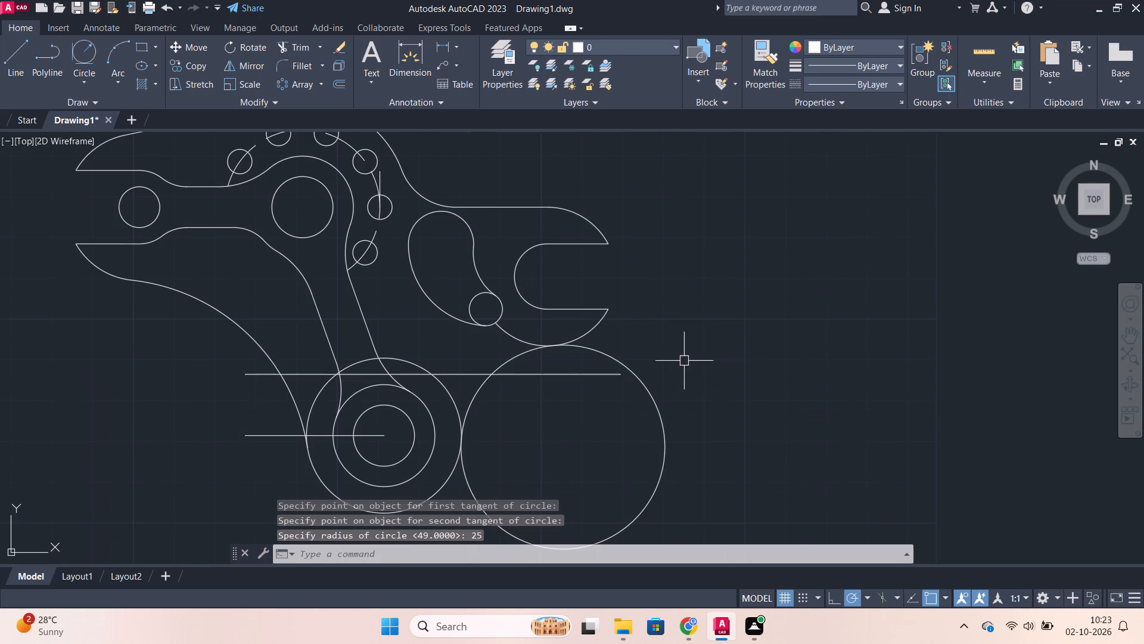
key(Escape)
text(tr)
key(Return)
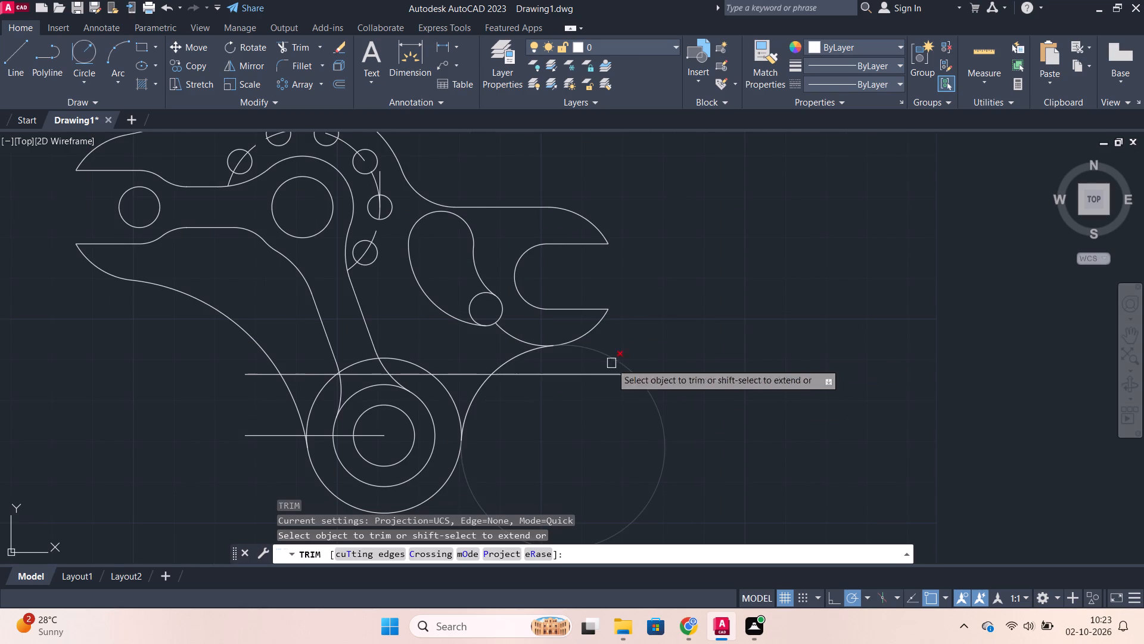
click(627, 359)
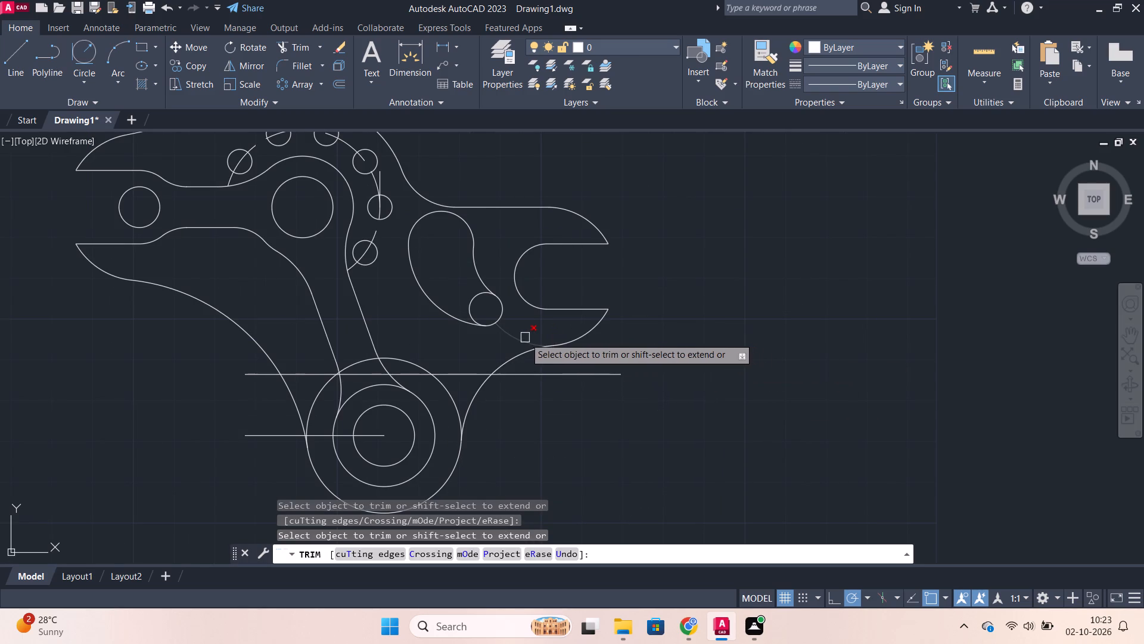
click(523, 338)
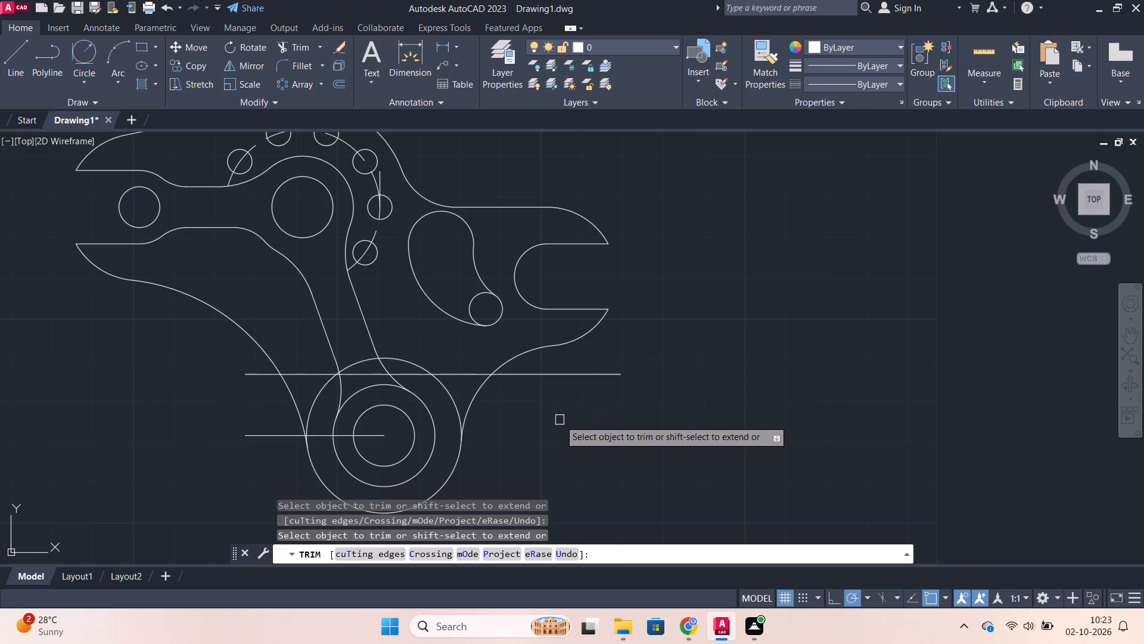
Trim away the radius 19 circle's upper portion between the two joining arcs and erase its leftover piece across the arm.
click(448, 394)
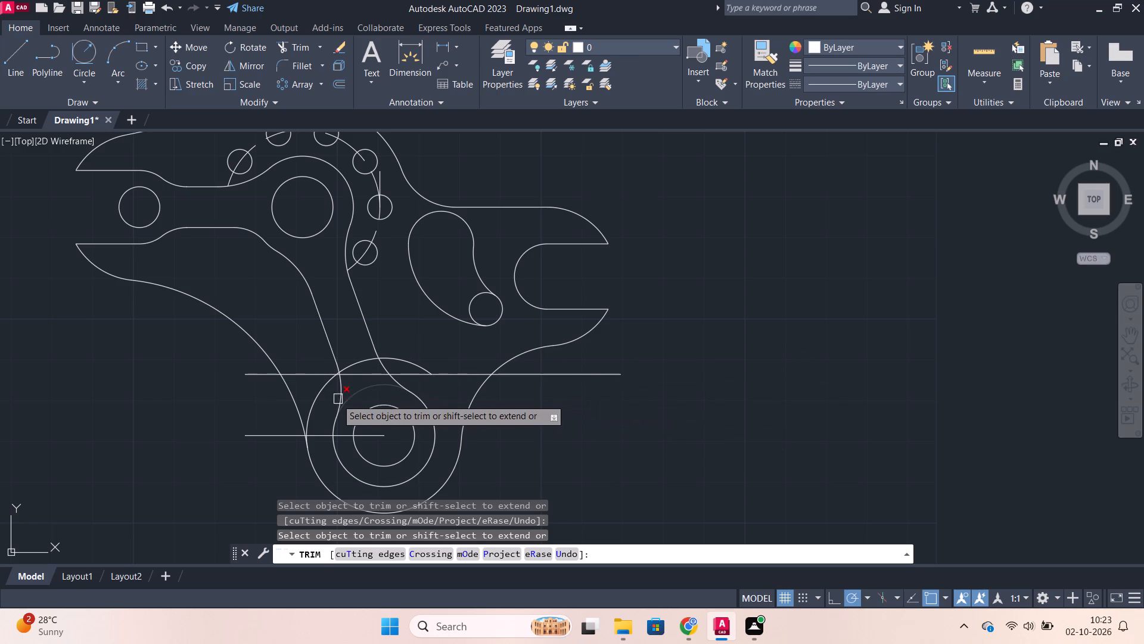
click(313, 410)
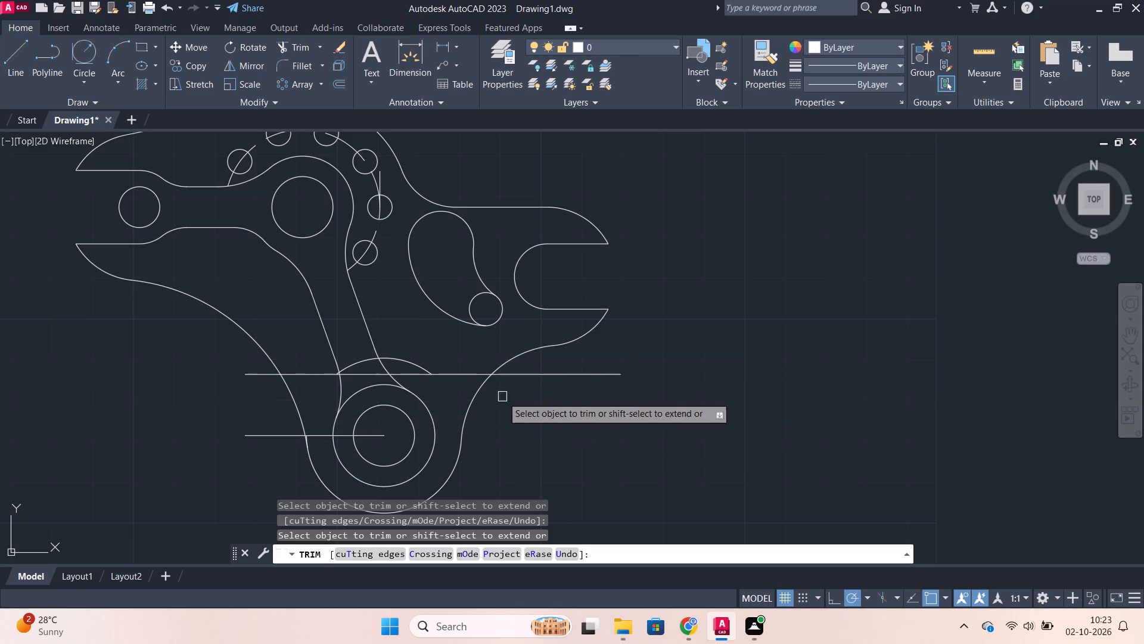
middle_drag(558, 428, 736, 342)
scroll(493, 363, up, 3)
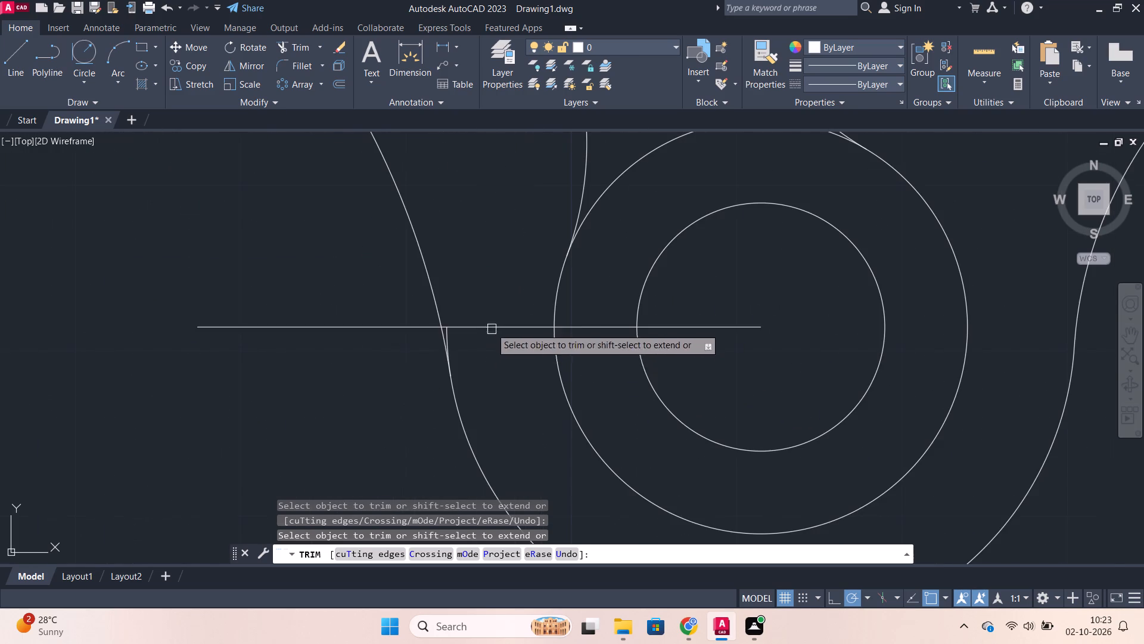
scroll(446, 341, up, 3)
click(442, 305)
scroll(489, 333, down, 2)
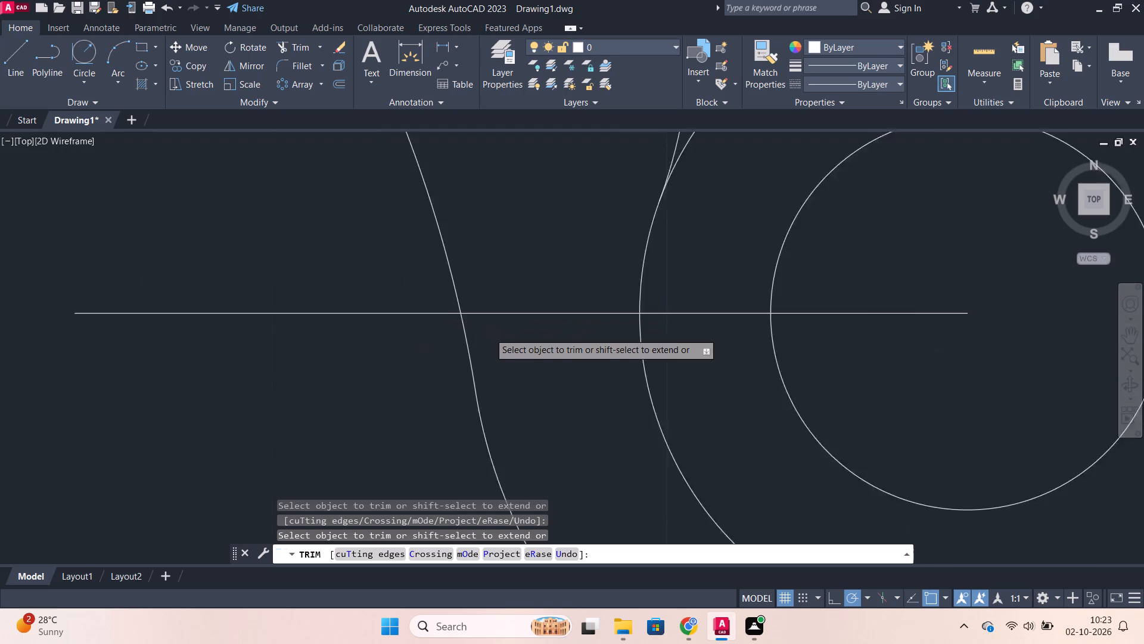
scroll(489, 333, down, 2)
scroll(598, 335, down, 1)
middle_drag(817, 338, 739, 439)
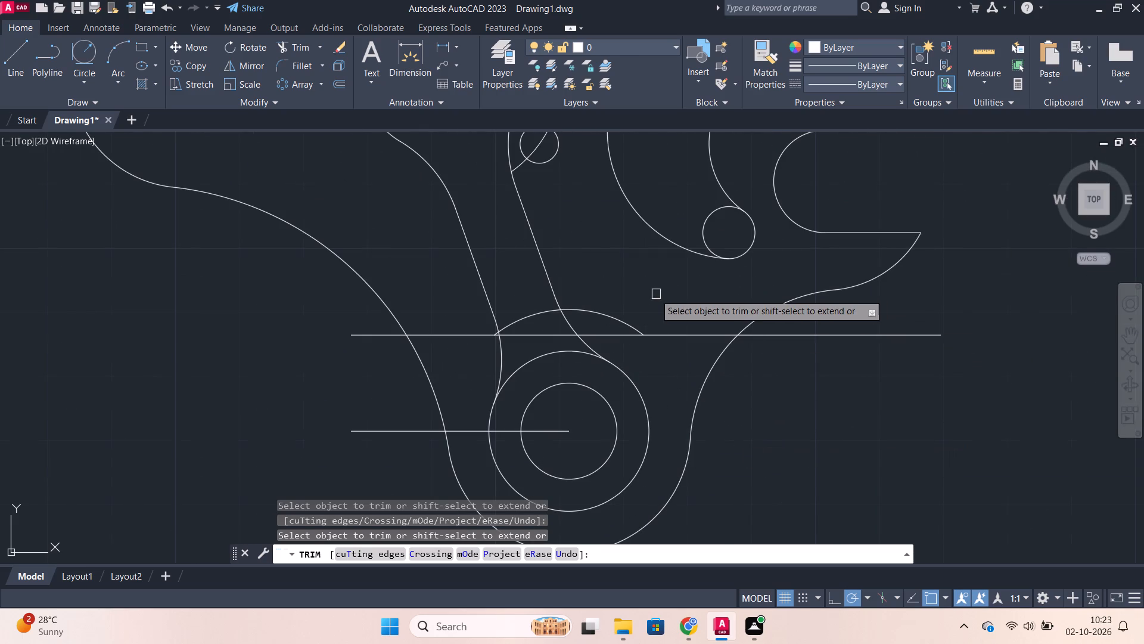
click(612, 319)
key(Escape)
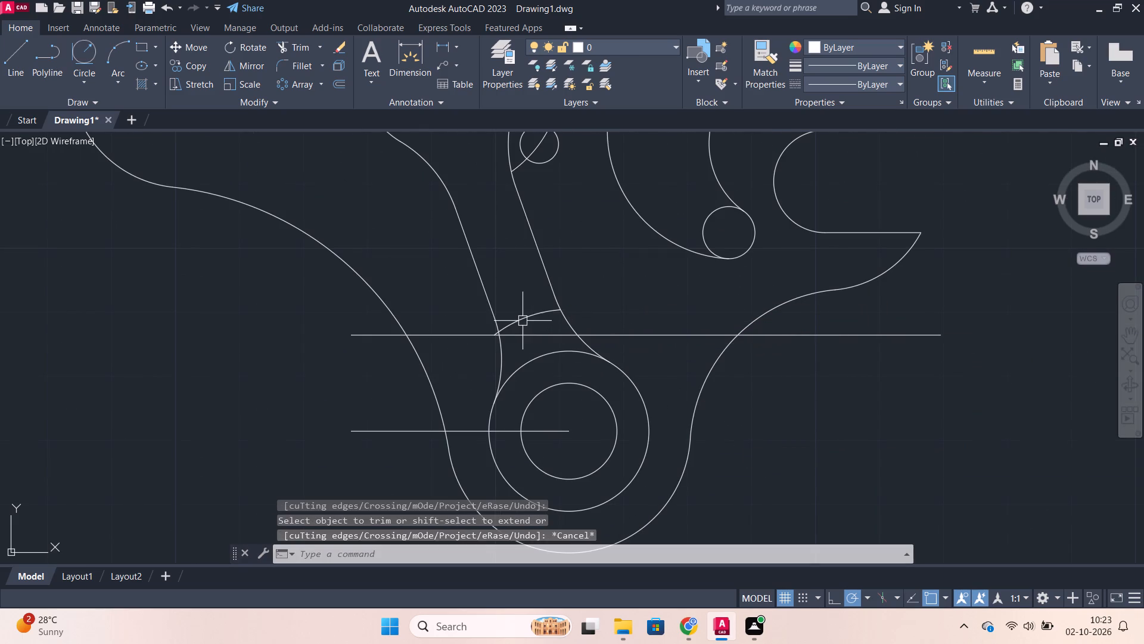
click(523, 321)
key(e)
key(Return)
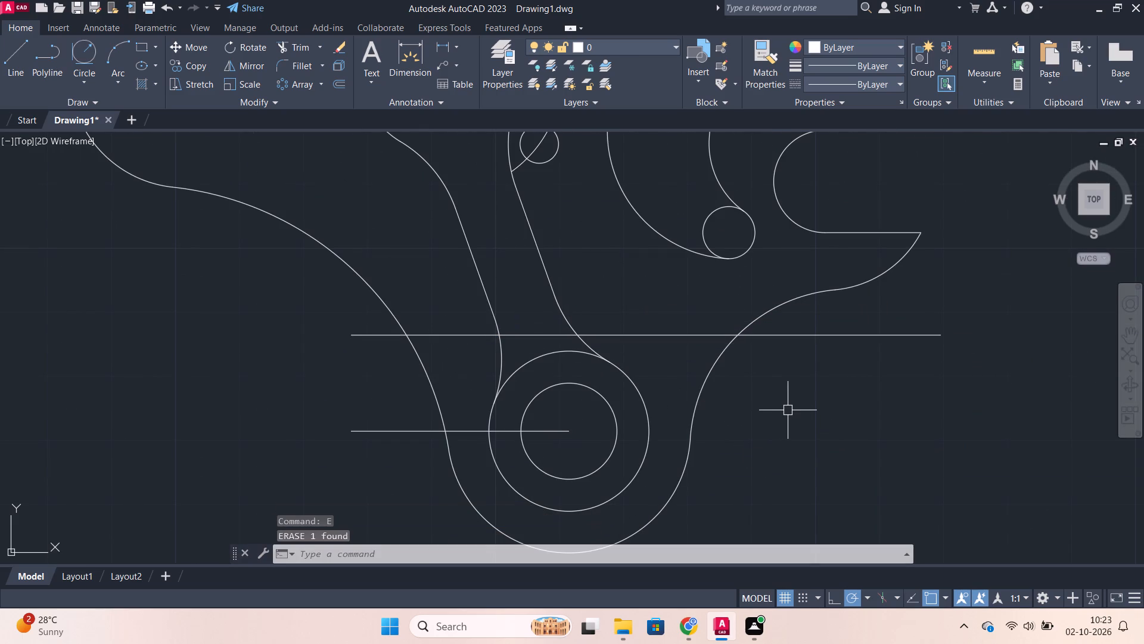
Draw a vertical construction line about 33 units long upward from the centre of the bottom boss.
scroll(788, 410, down, 1)
middle_drag(784, 410, 677, 448)
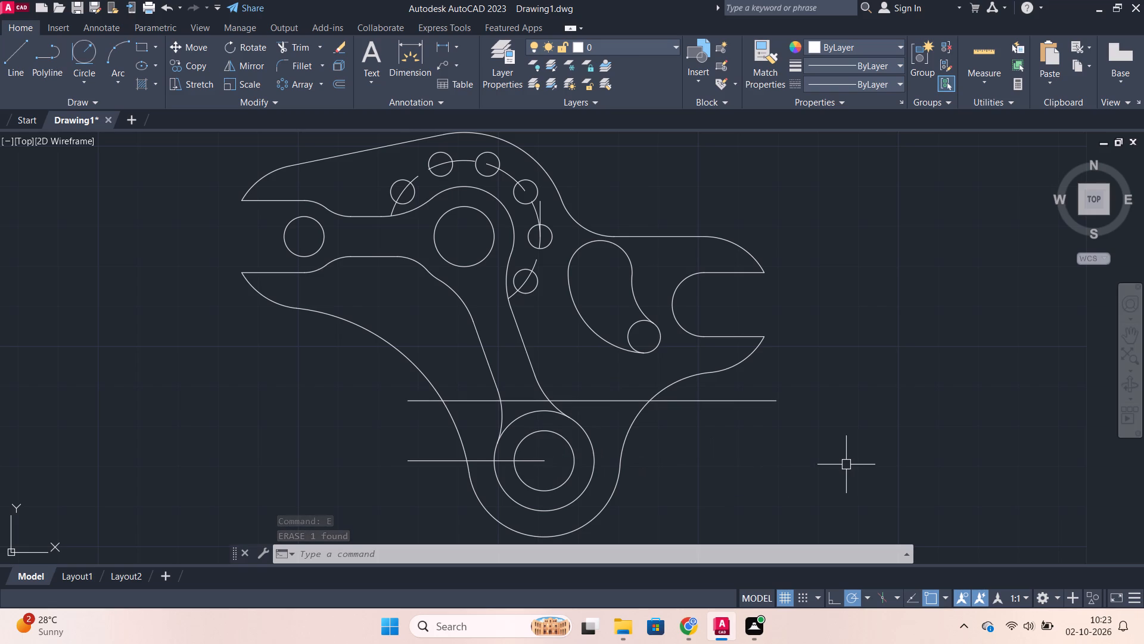
key(l)
key(Return)
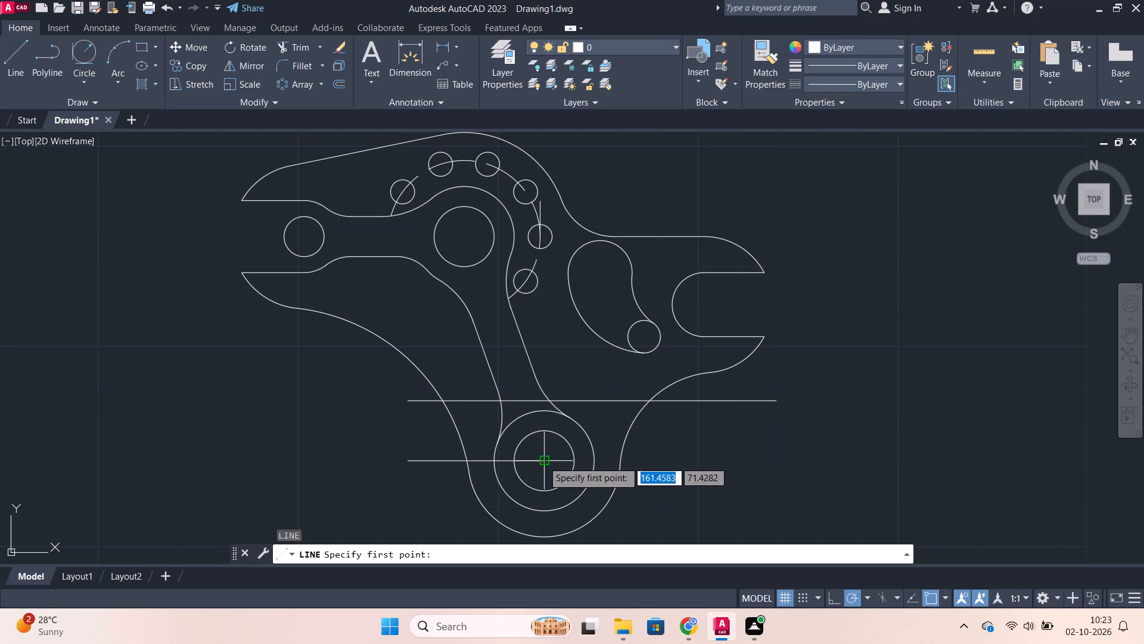
click(543, 461)
click(545, 328)
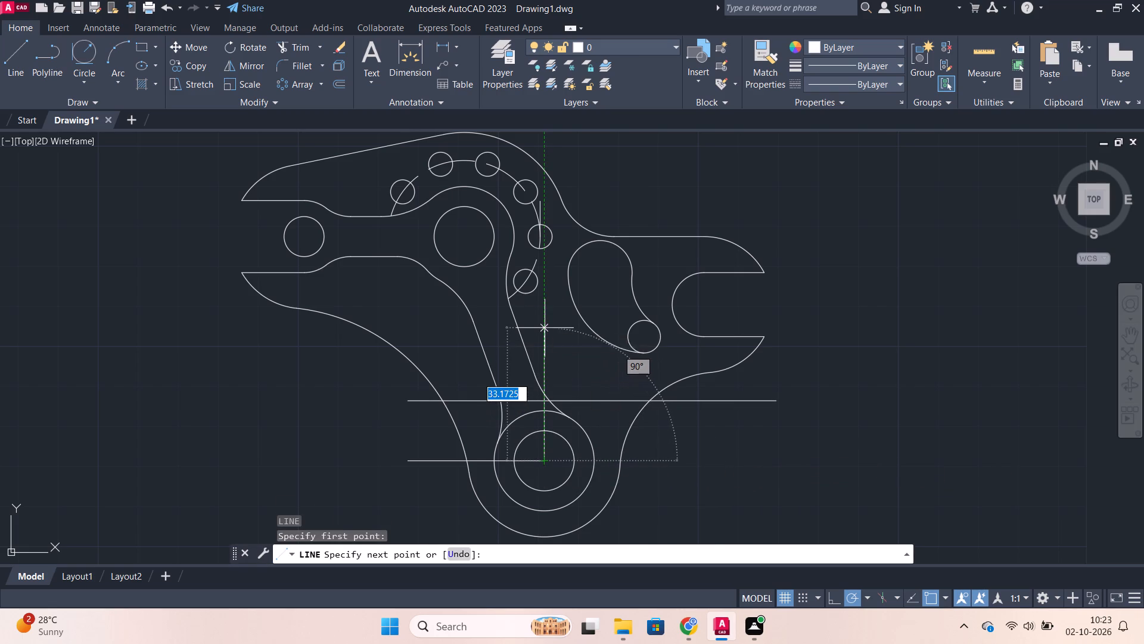
key(Escape)
Offset the vertical construction line by 15 toward the right jaw.
click(543, 354)
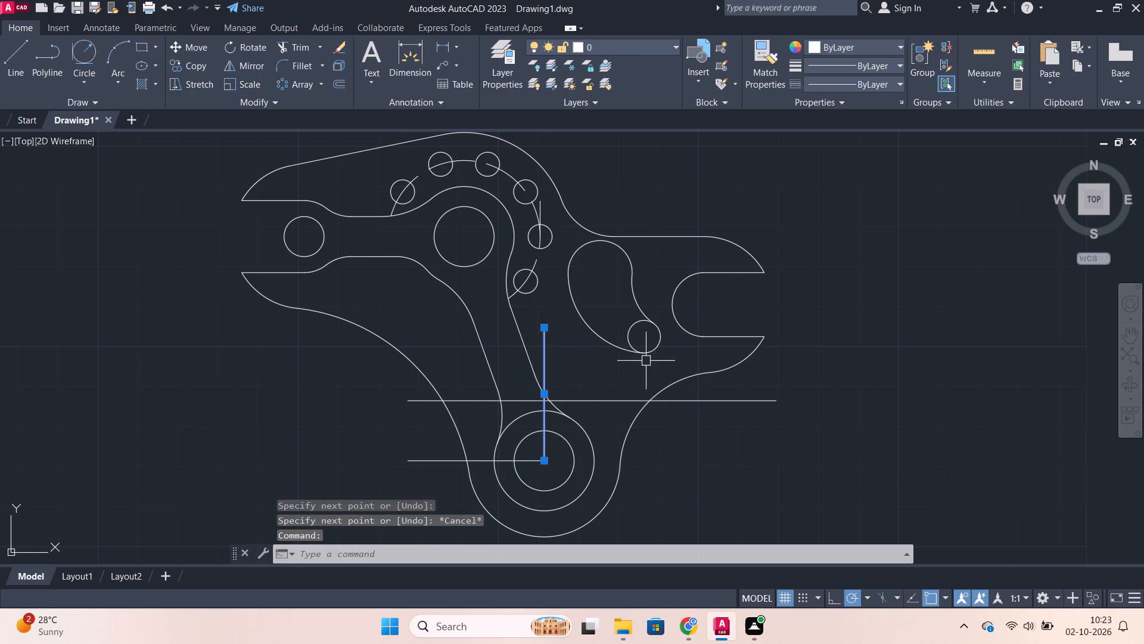
key(o)
key(Return)
key(Return)
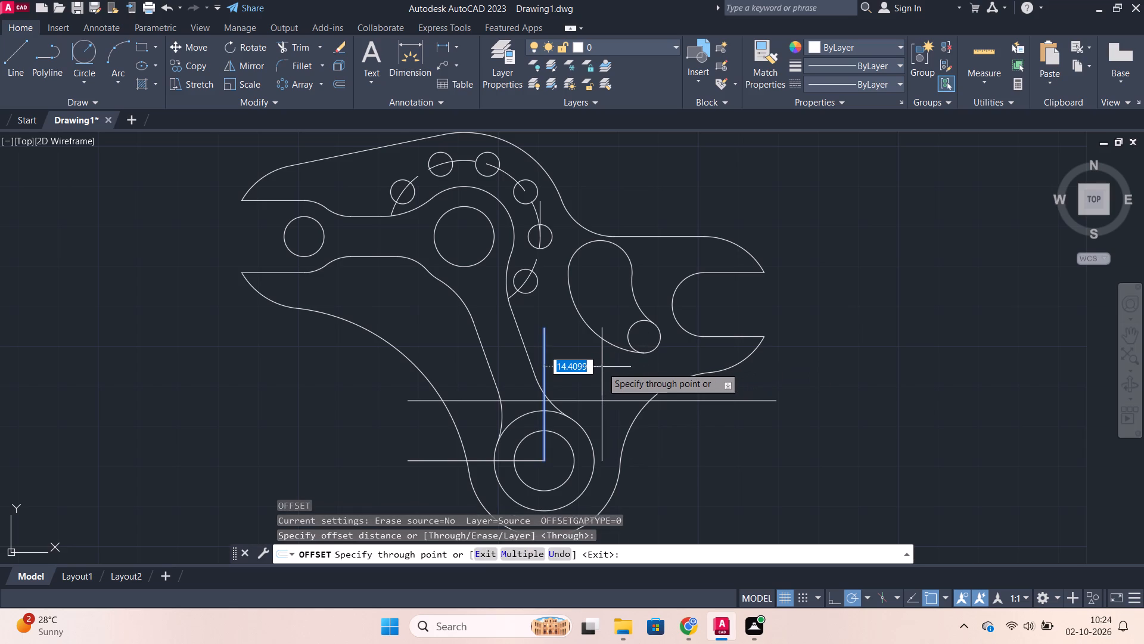
text(15)
key(Return)
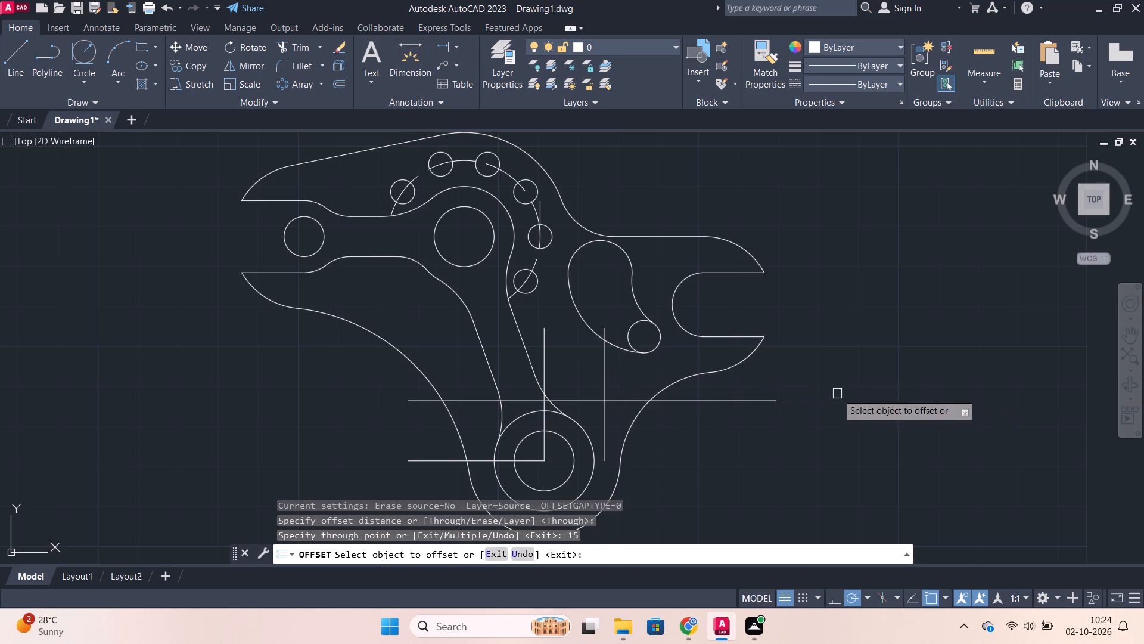
key(Escape)
Draw a radius 6 circle centred where the offset vertical line crosses the upper horizontal construction line.
key(c)
key(Return)
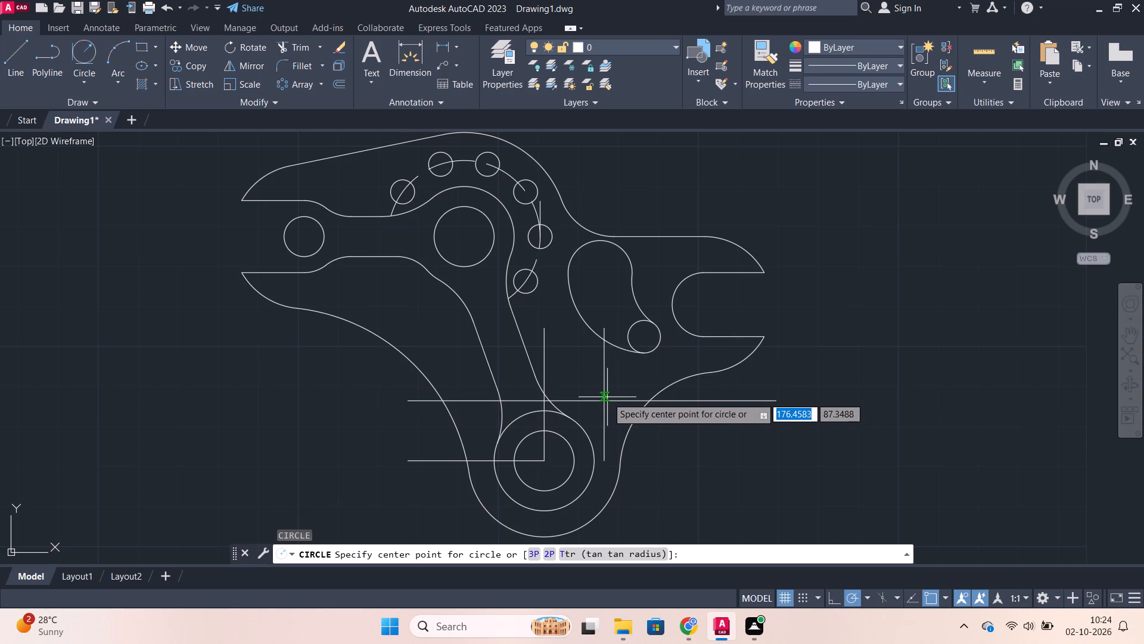
click(607, 402)
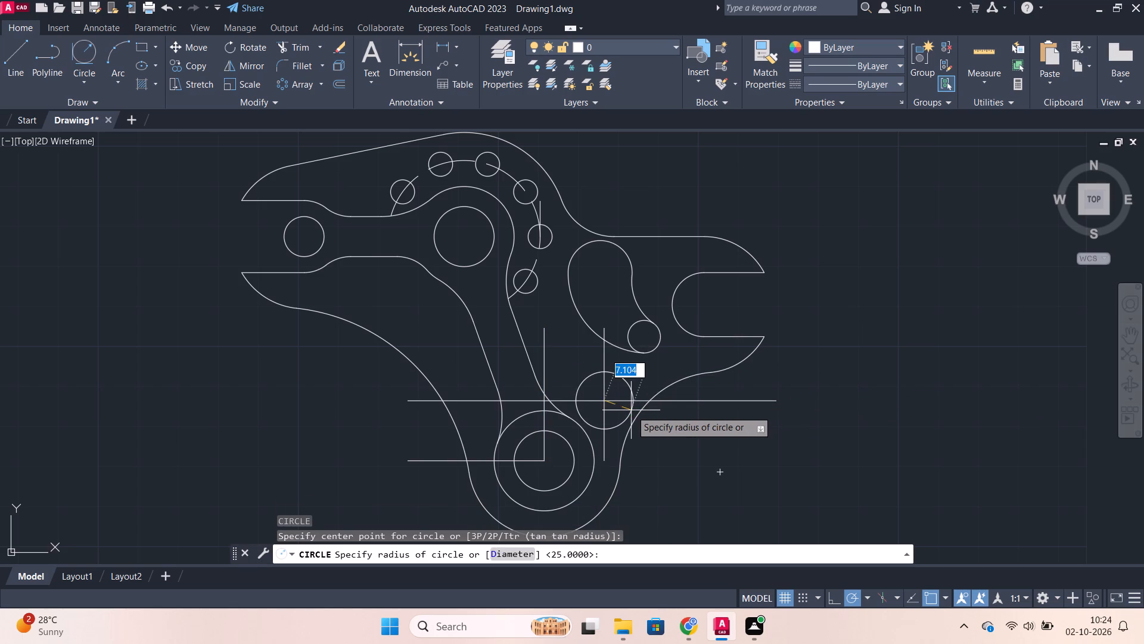
key(6)
key(Return)
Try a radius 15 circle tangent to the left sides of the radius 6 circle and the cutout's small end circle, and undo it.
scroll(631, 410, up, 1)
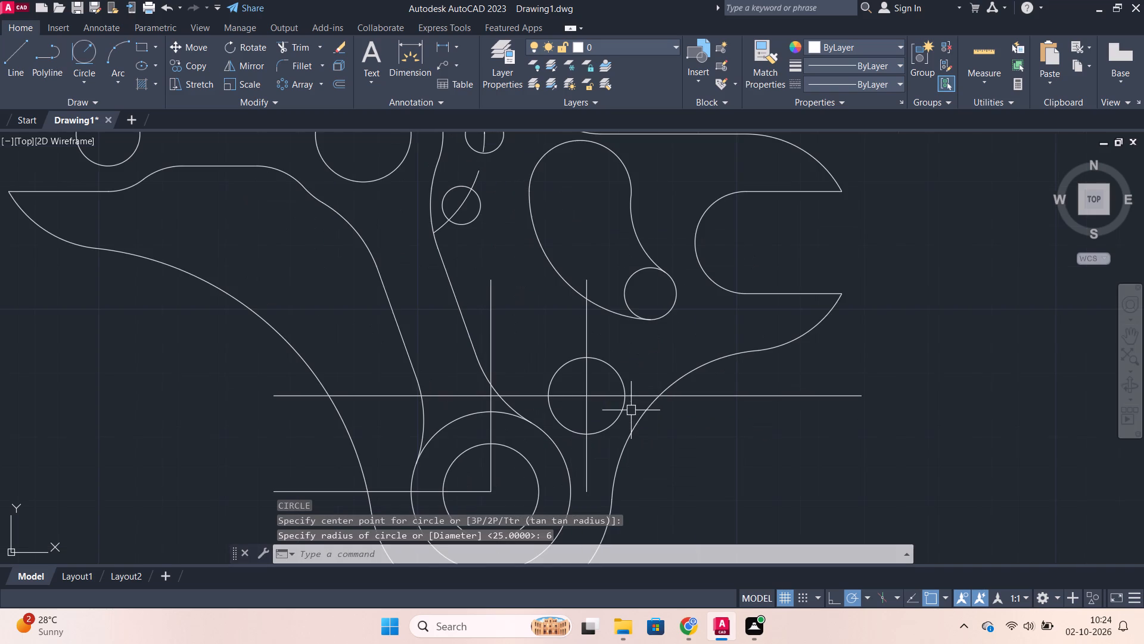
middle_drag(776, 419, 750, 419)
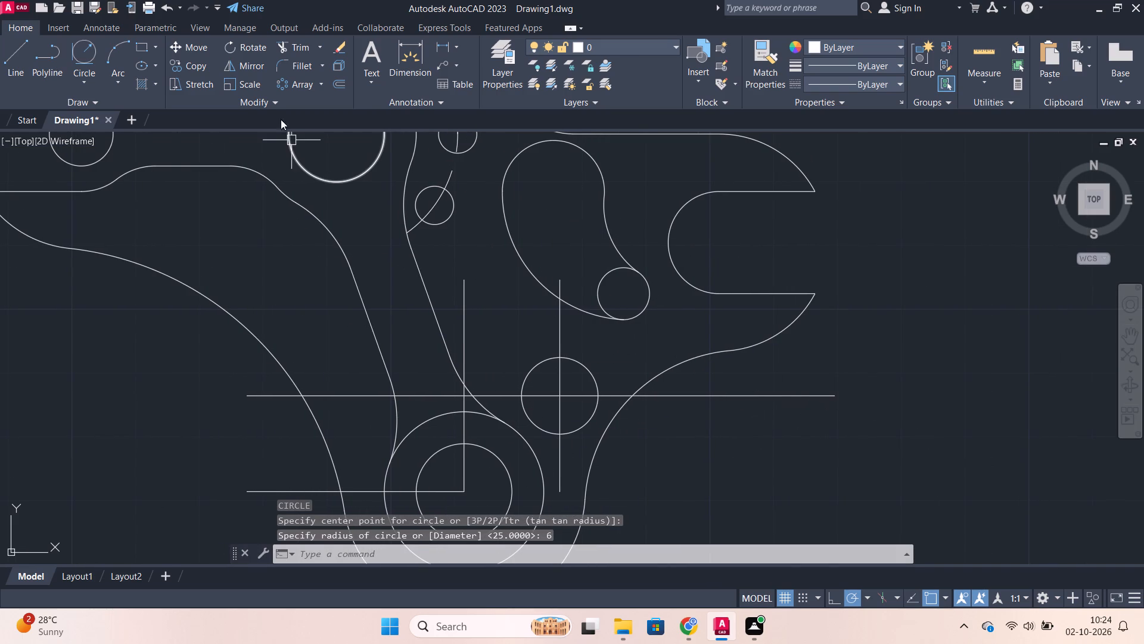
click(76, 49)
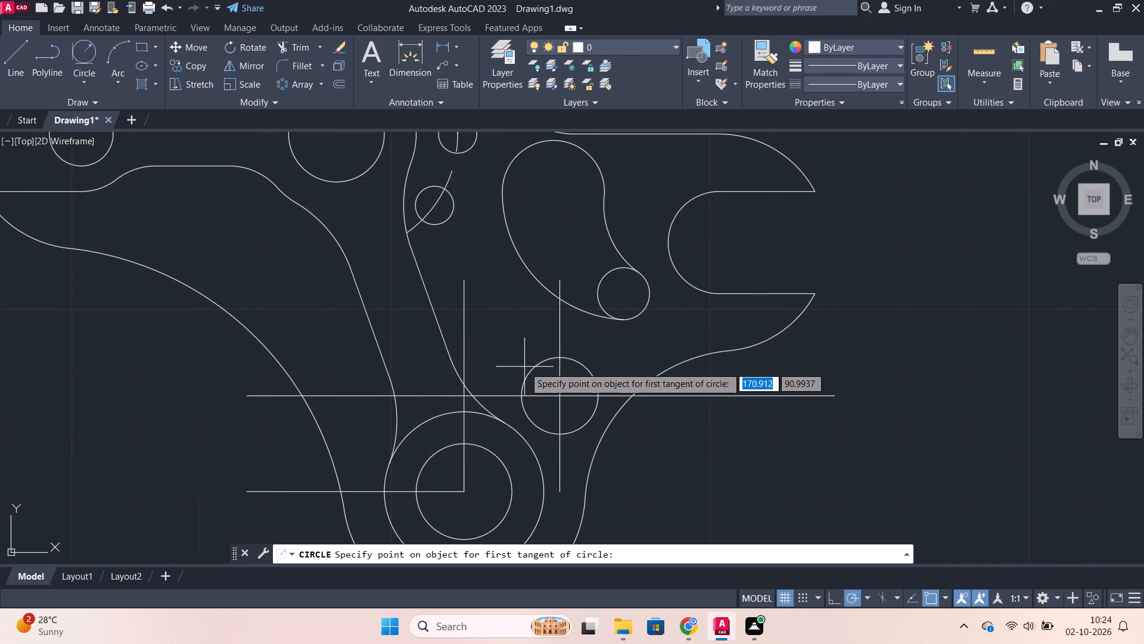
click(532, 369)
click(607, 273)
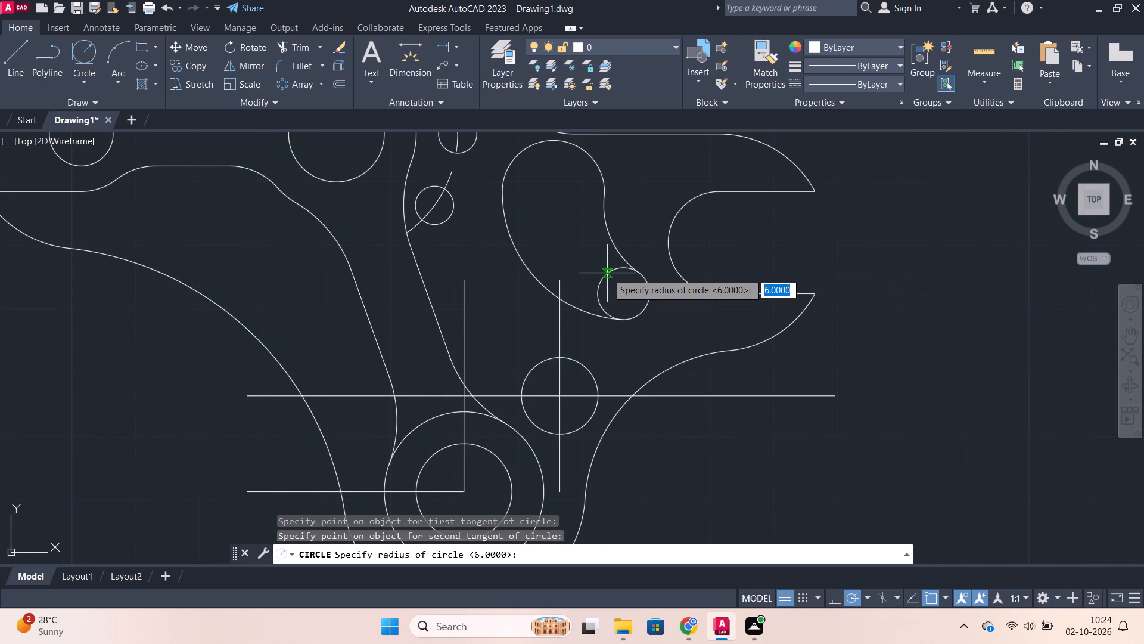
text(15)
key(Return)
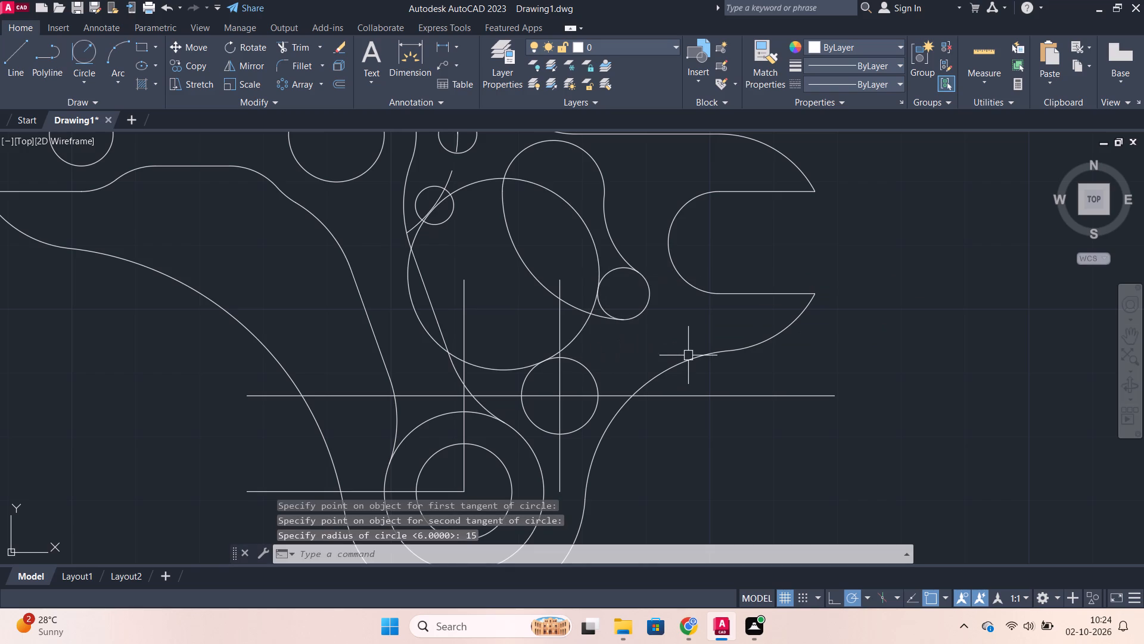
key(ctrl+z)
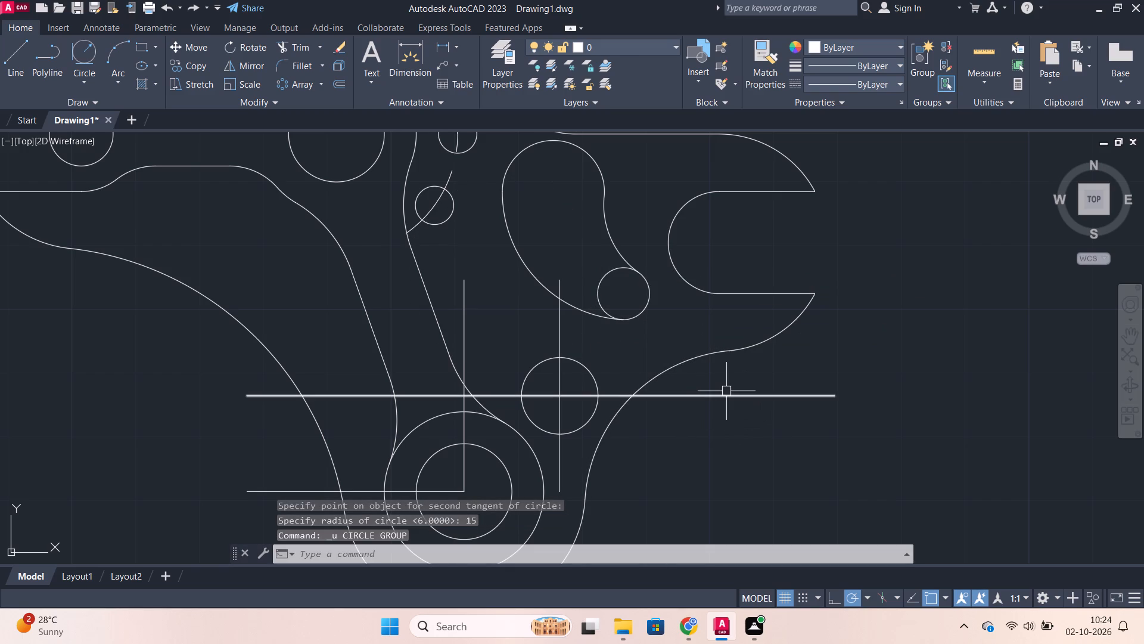
Draw a radius 15 circle tangent to the right sides of the cutout's small end circle and the radius 6 circle.
click(85, 69)
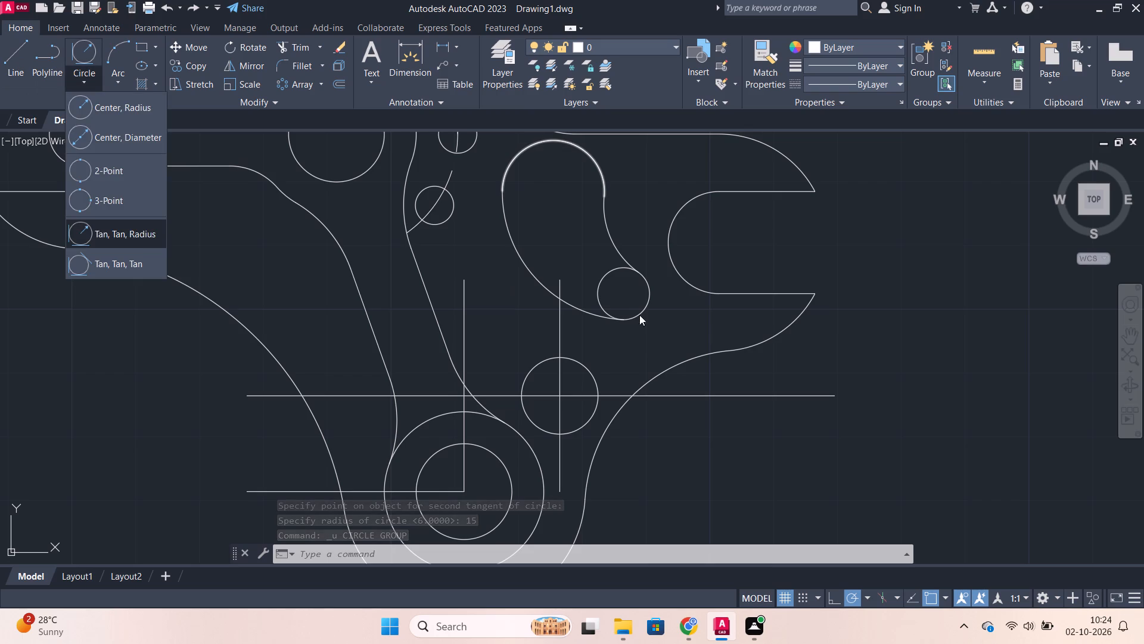
click(138, 236)
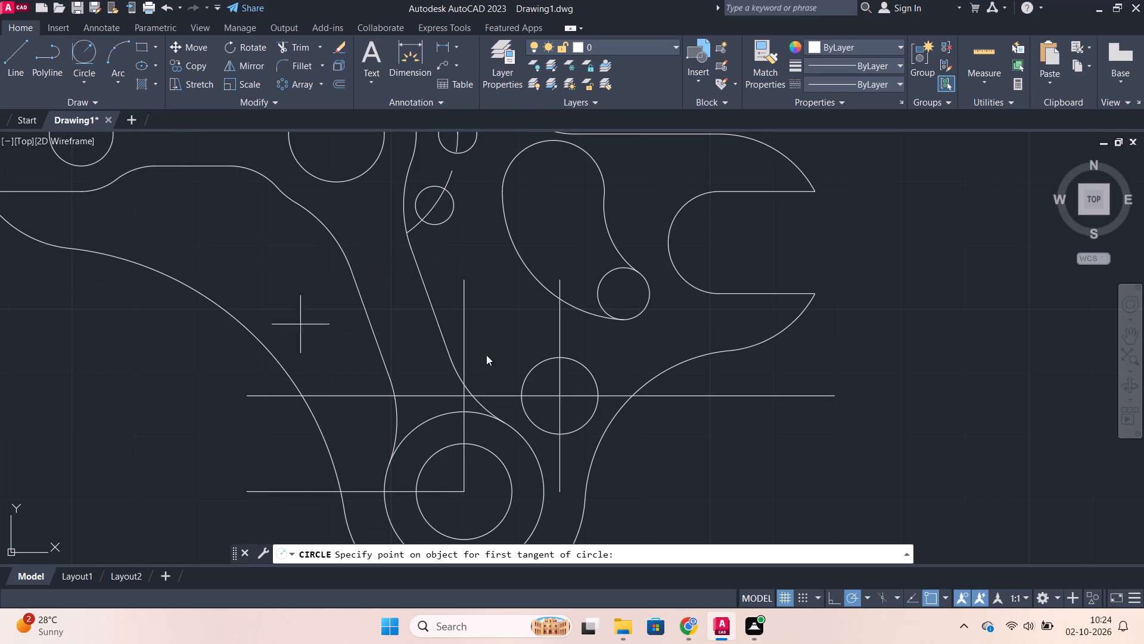
click(646, 314)
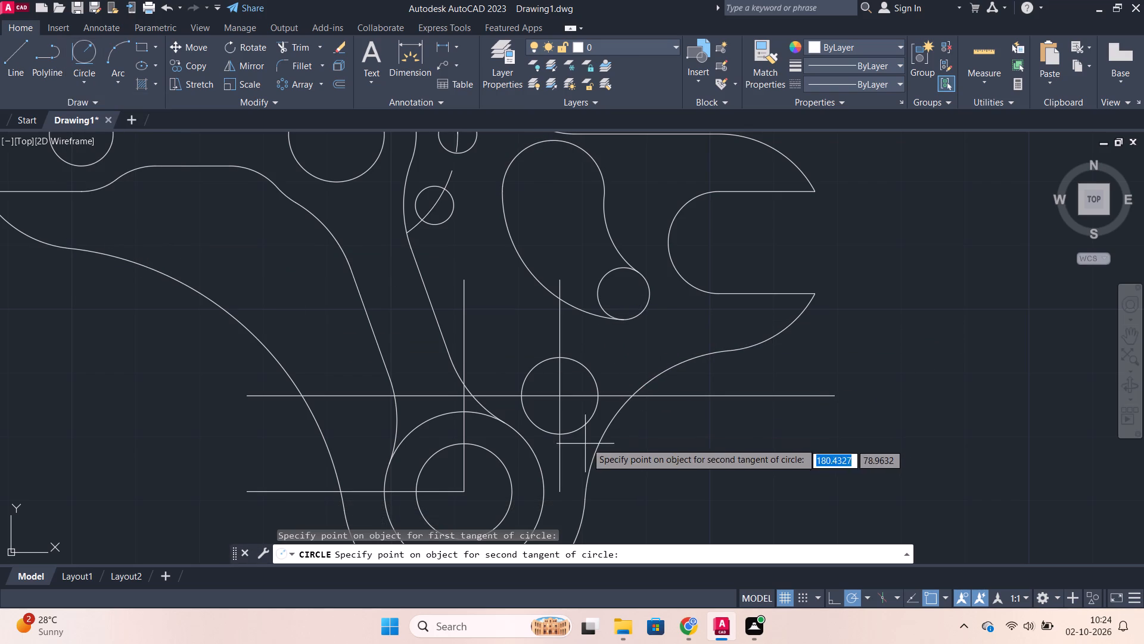
click(589, 417)
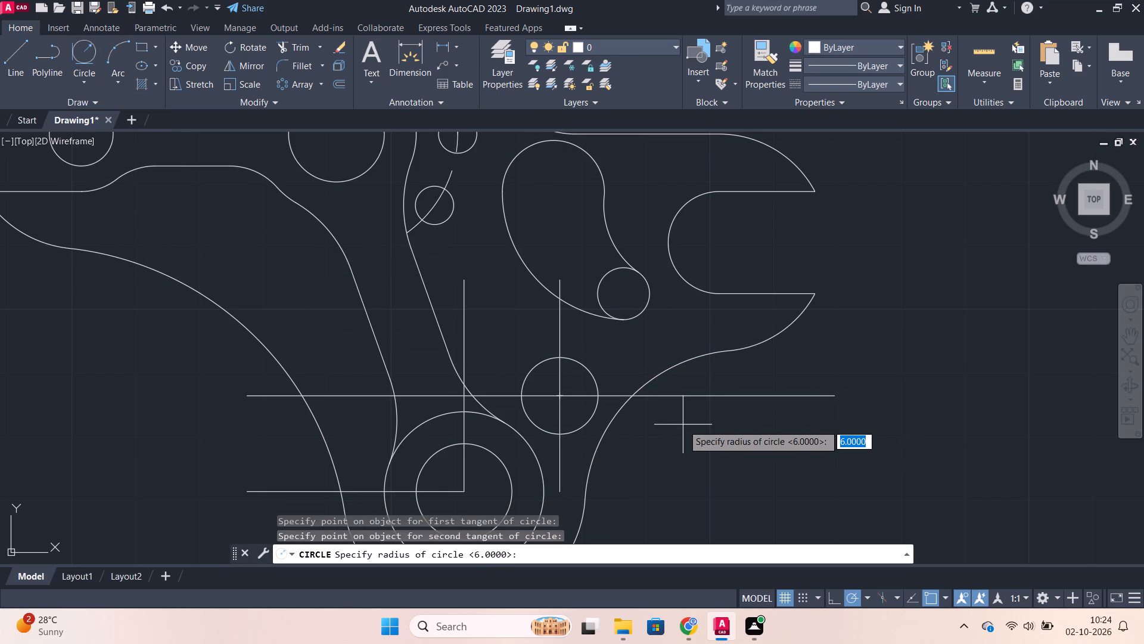
text(15)
key(Return)
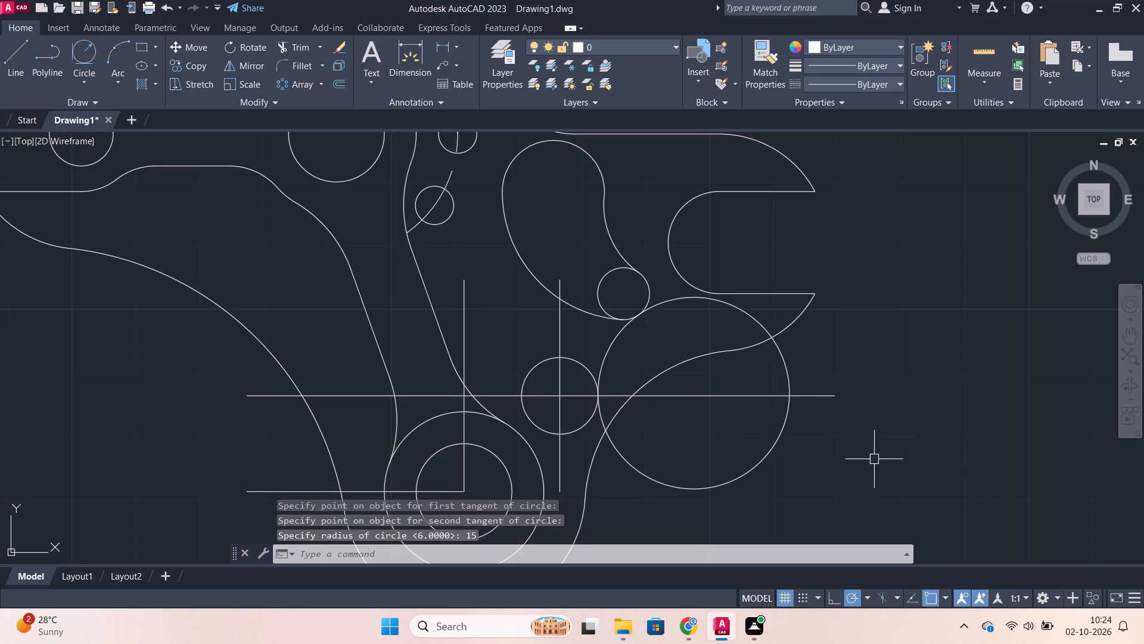
Trim the radius 15 circle to its joining arc between the two small circles and erase the leftover piece outside the outline.
text(tr)
key(Return)
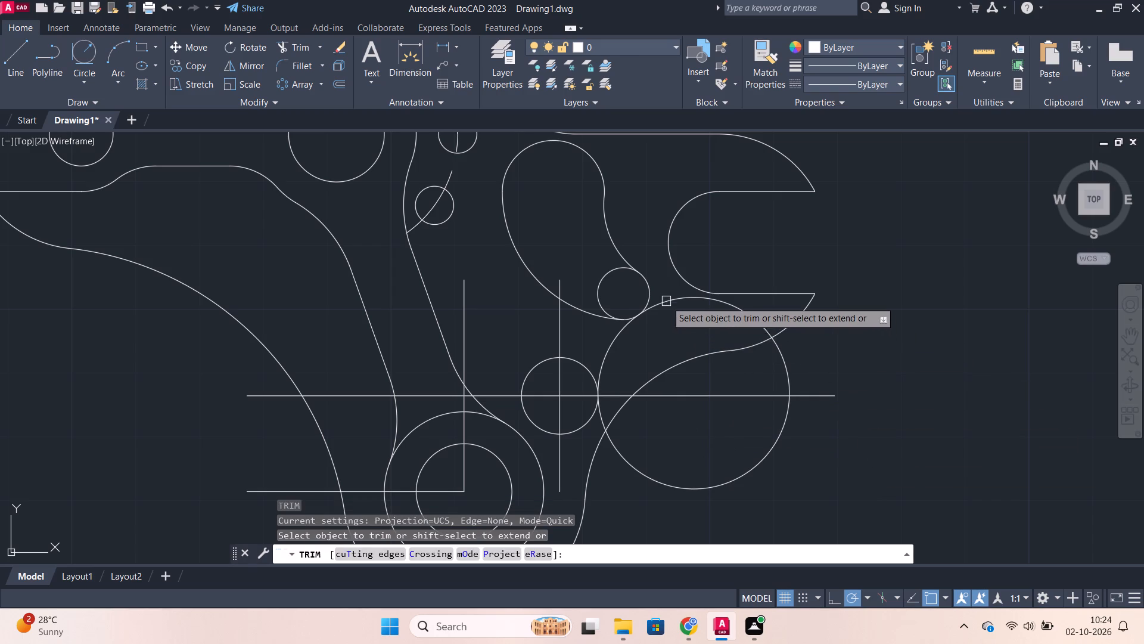
click(666, 301)
click(600, 419)
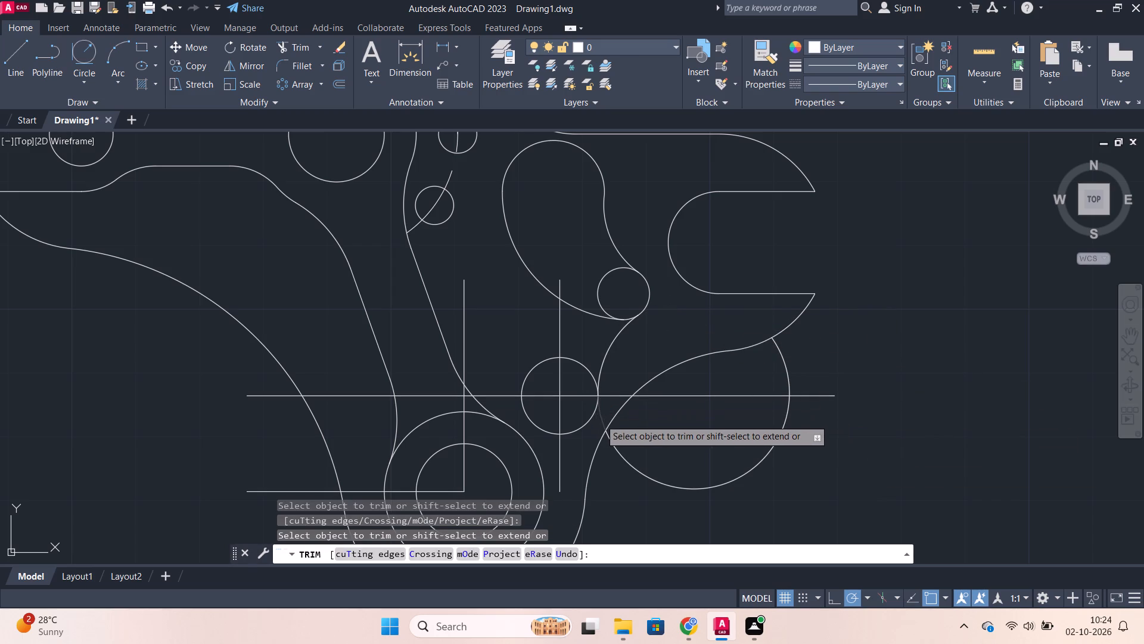
key(Escape)
click(723, 480)
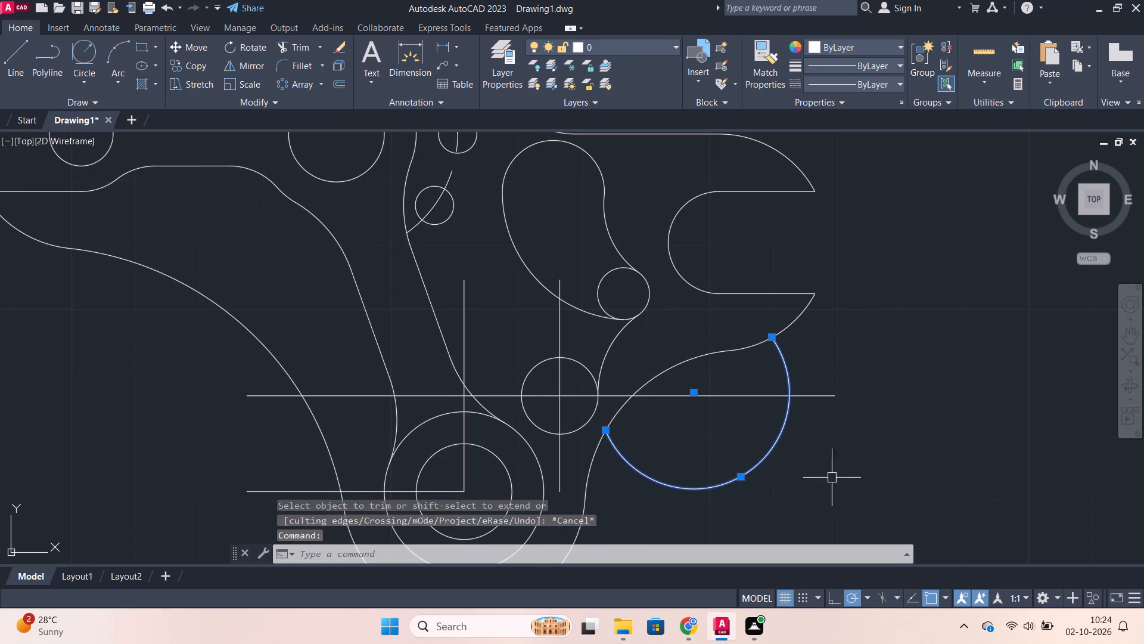
key(e)
key(Return)
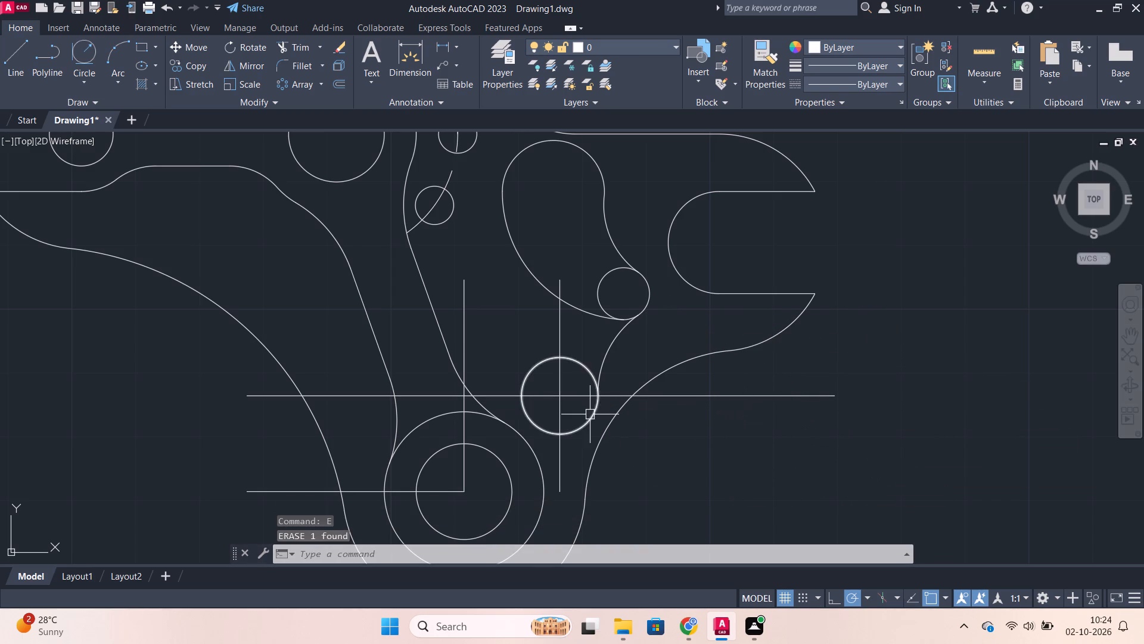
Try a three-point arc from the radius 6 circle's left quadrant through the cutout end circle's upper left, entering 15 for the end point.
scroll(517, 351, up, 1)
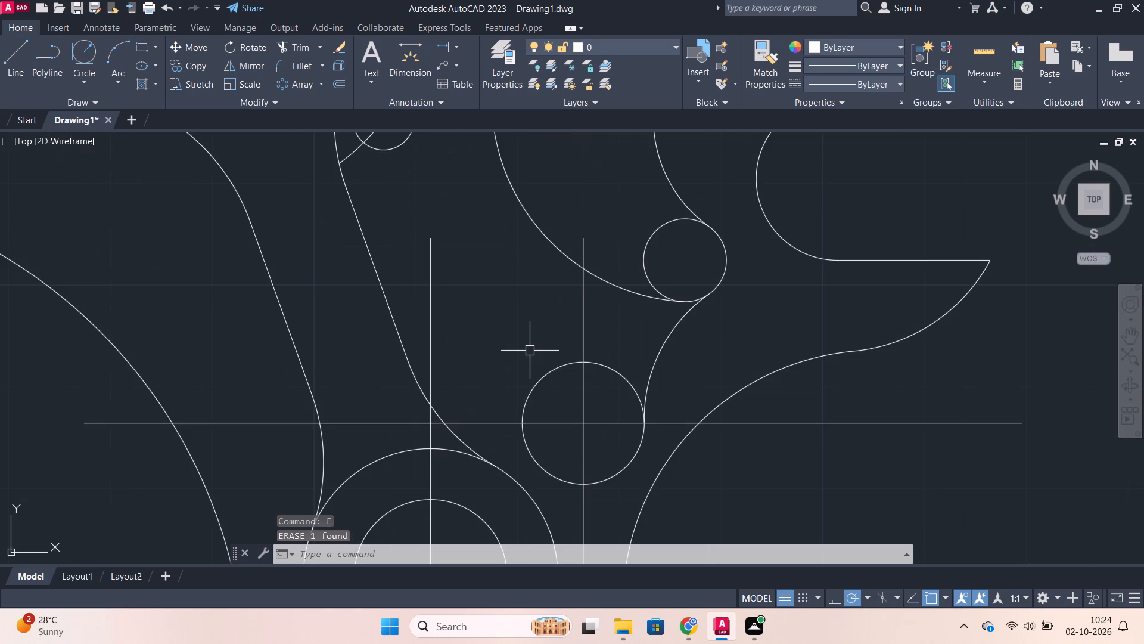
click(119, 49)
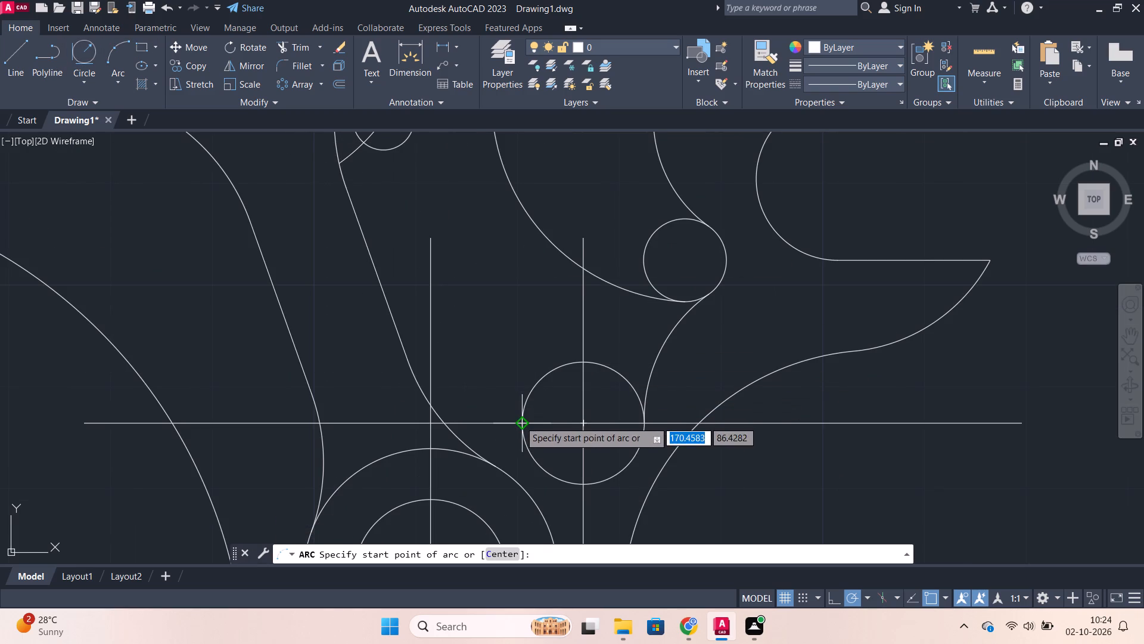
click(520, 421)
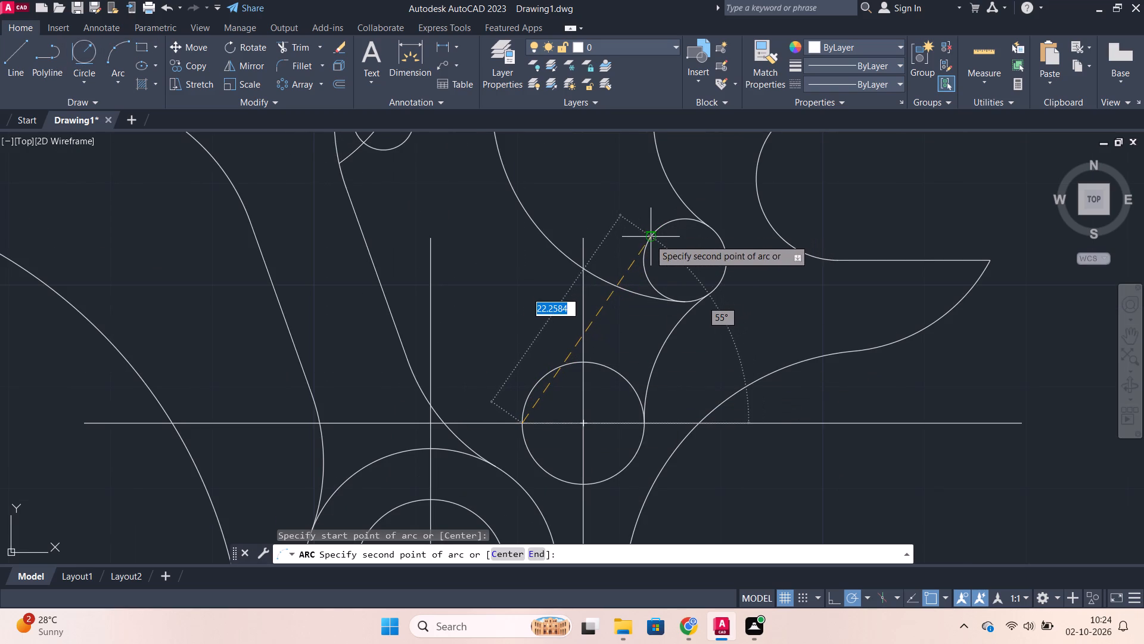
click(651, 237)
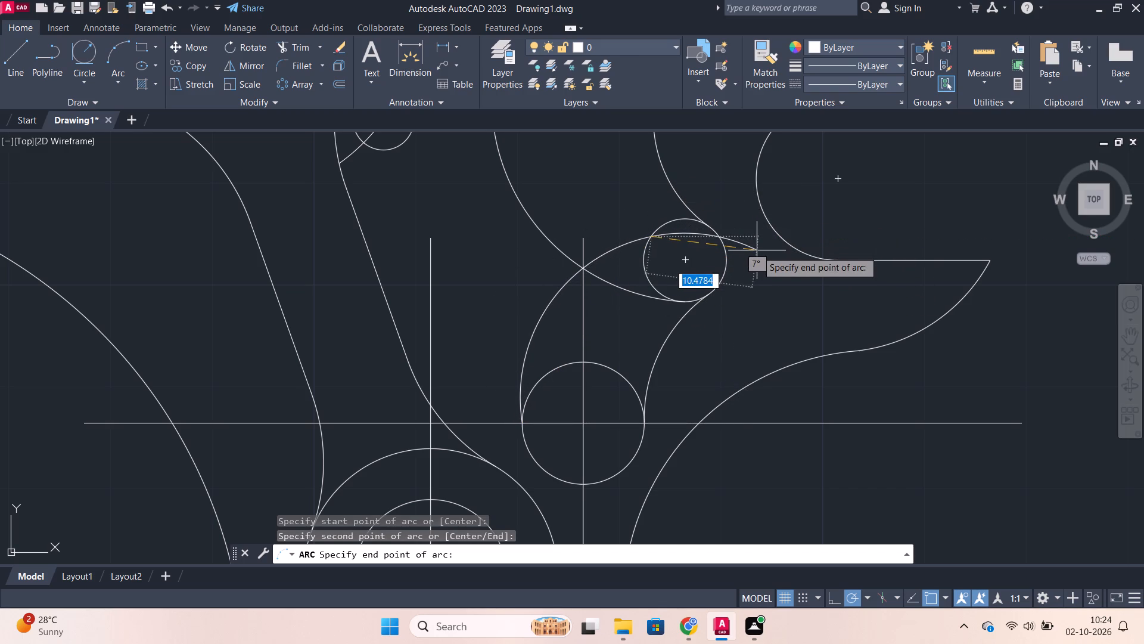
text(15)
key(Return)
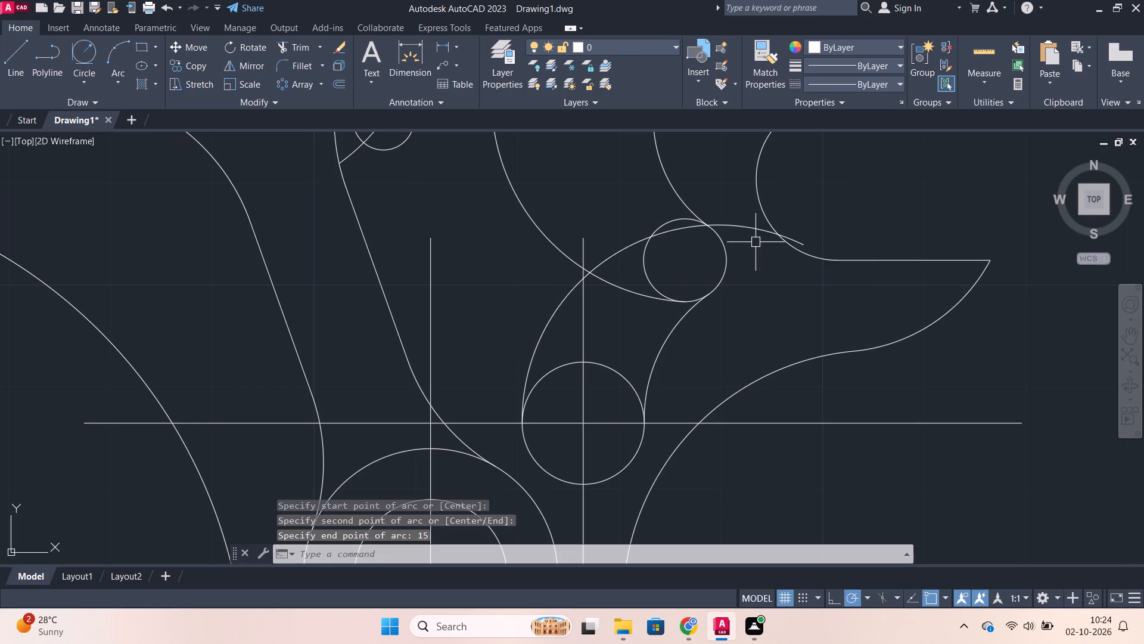
Check the radius of the trial arc with a radius dimension, without placing it.
click(455, 44)
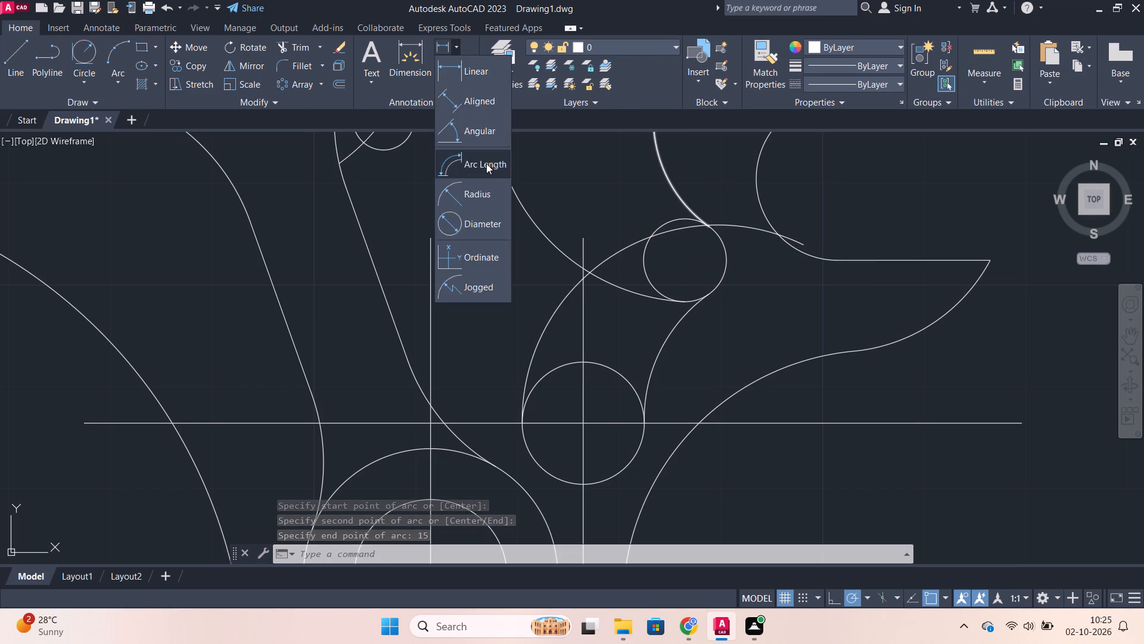
click(481, 187)
click(562, 308)
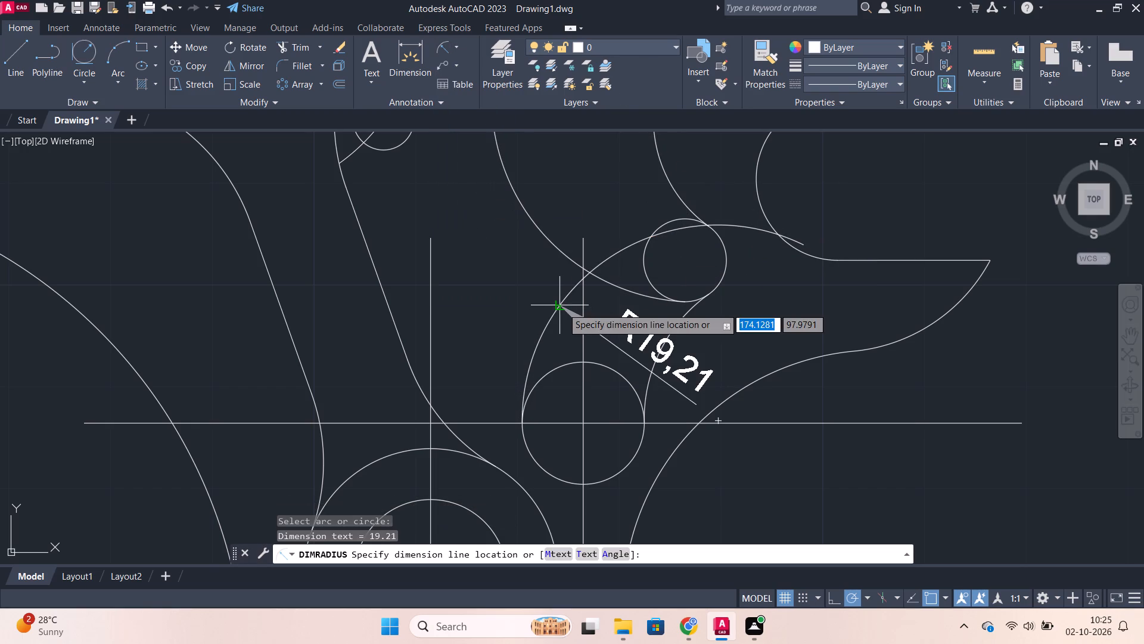
key(Escape)
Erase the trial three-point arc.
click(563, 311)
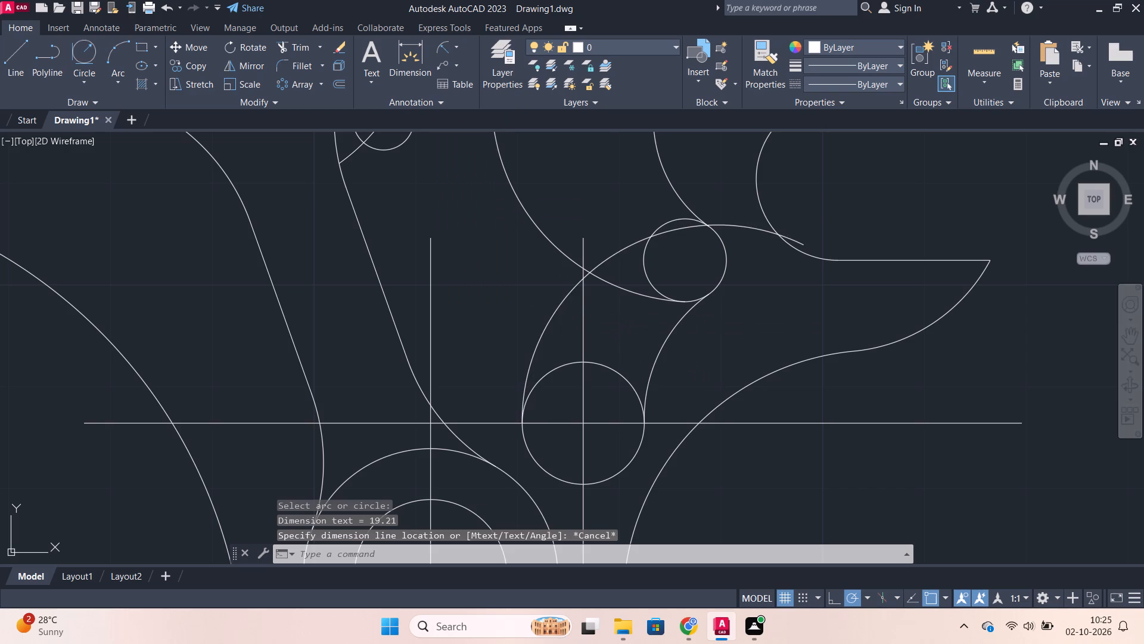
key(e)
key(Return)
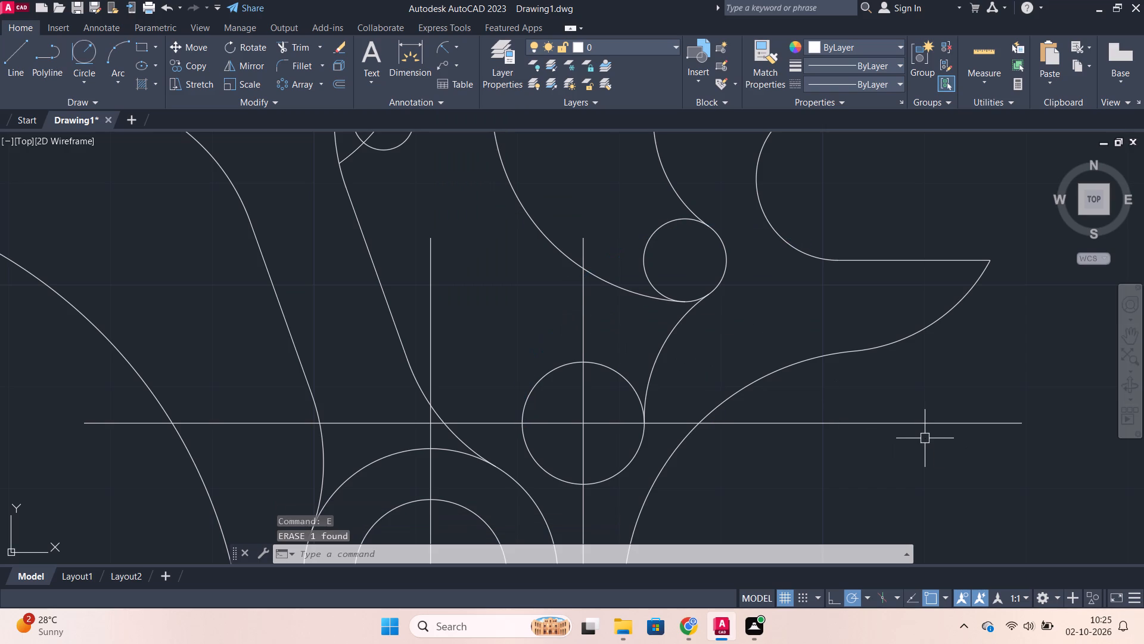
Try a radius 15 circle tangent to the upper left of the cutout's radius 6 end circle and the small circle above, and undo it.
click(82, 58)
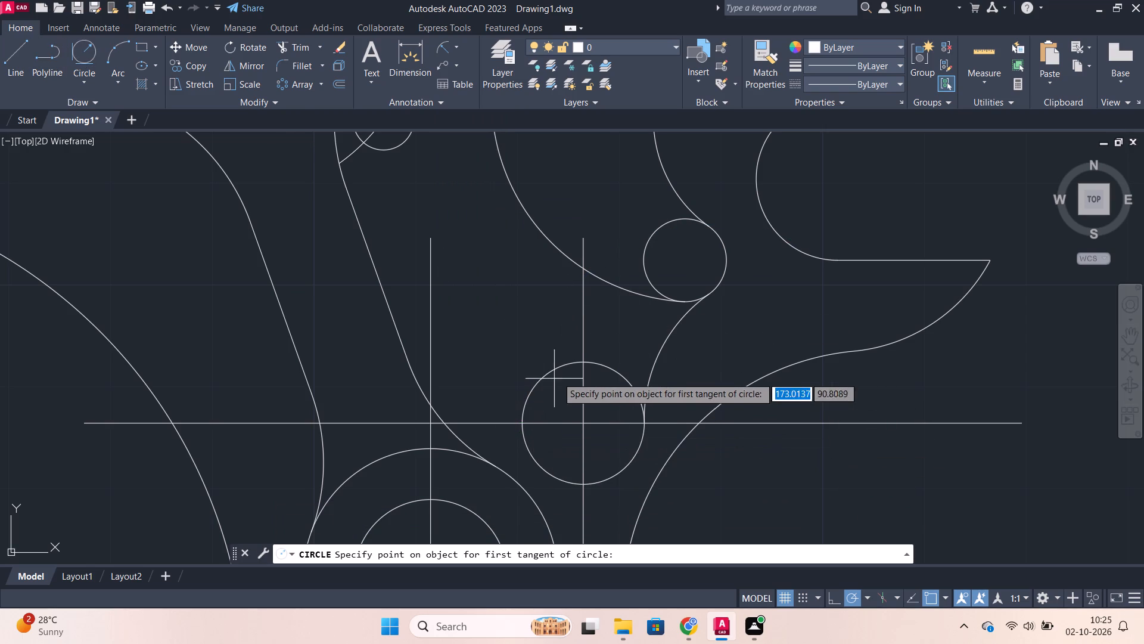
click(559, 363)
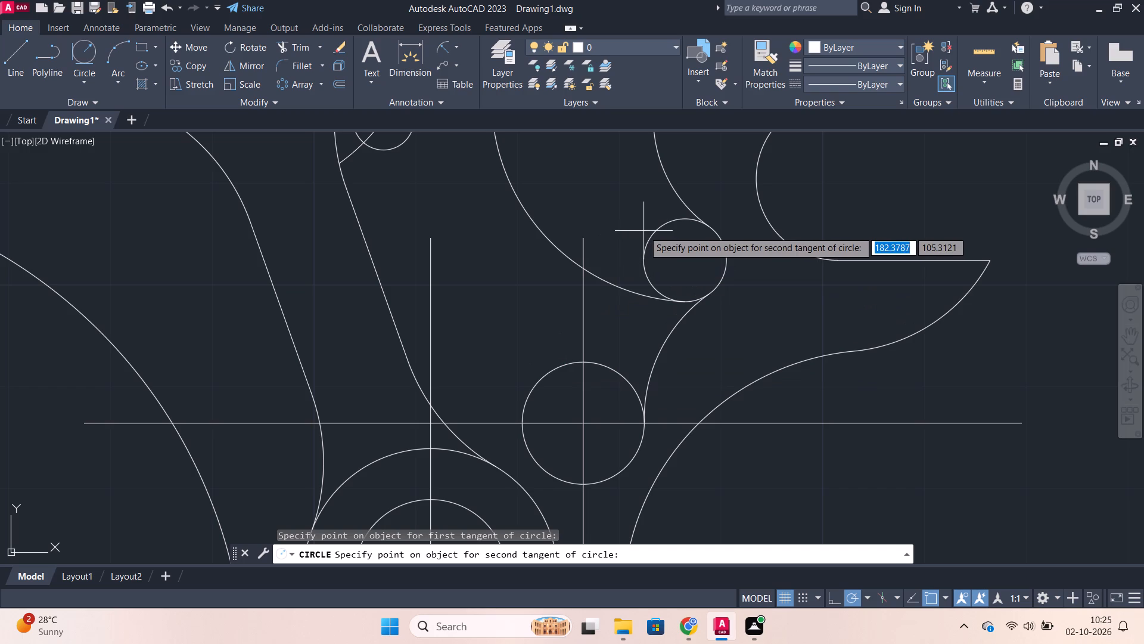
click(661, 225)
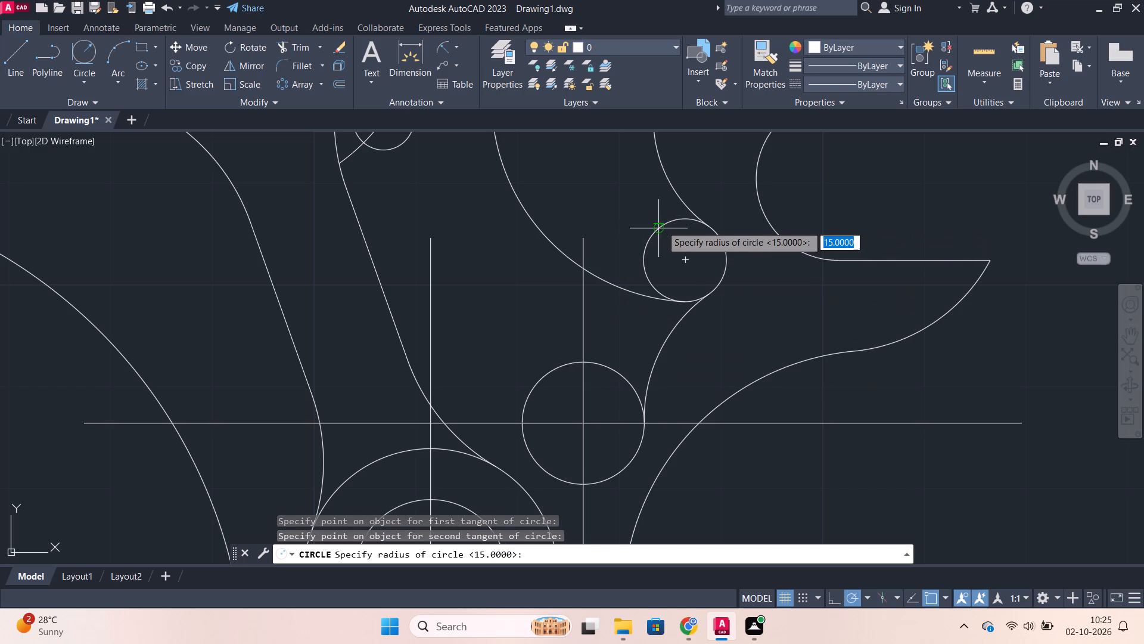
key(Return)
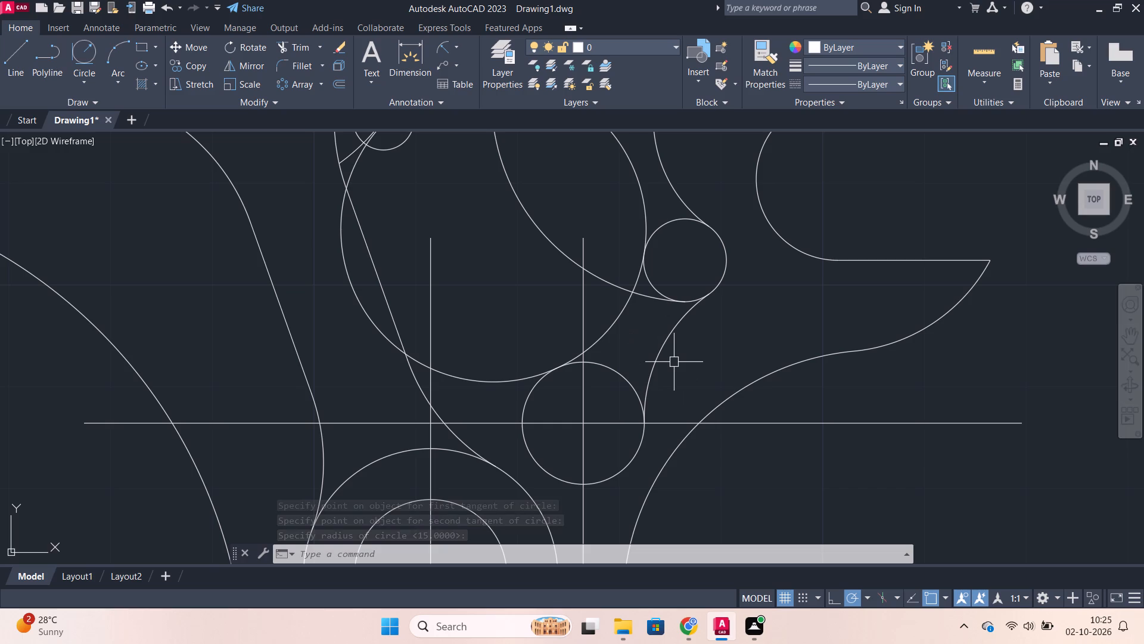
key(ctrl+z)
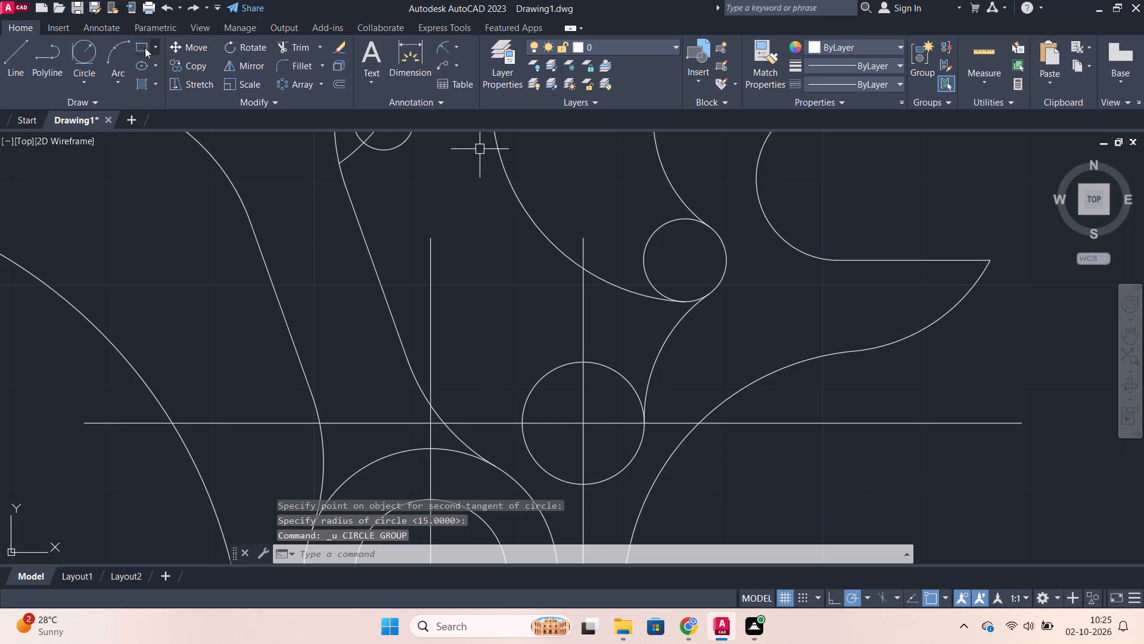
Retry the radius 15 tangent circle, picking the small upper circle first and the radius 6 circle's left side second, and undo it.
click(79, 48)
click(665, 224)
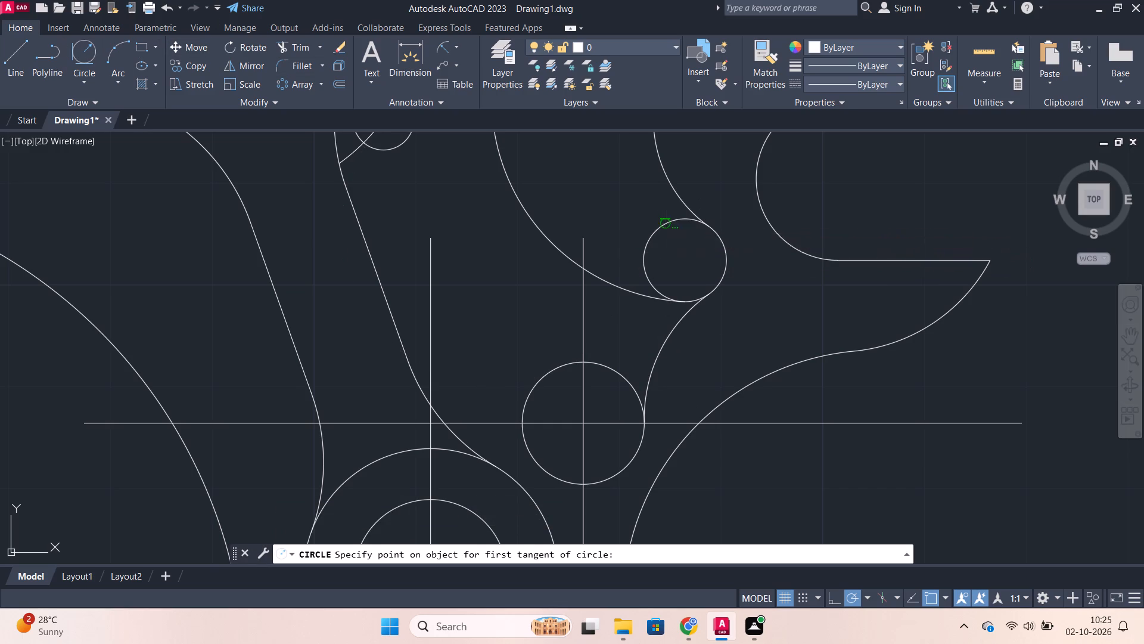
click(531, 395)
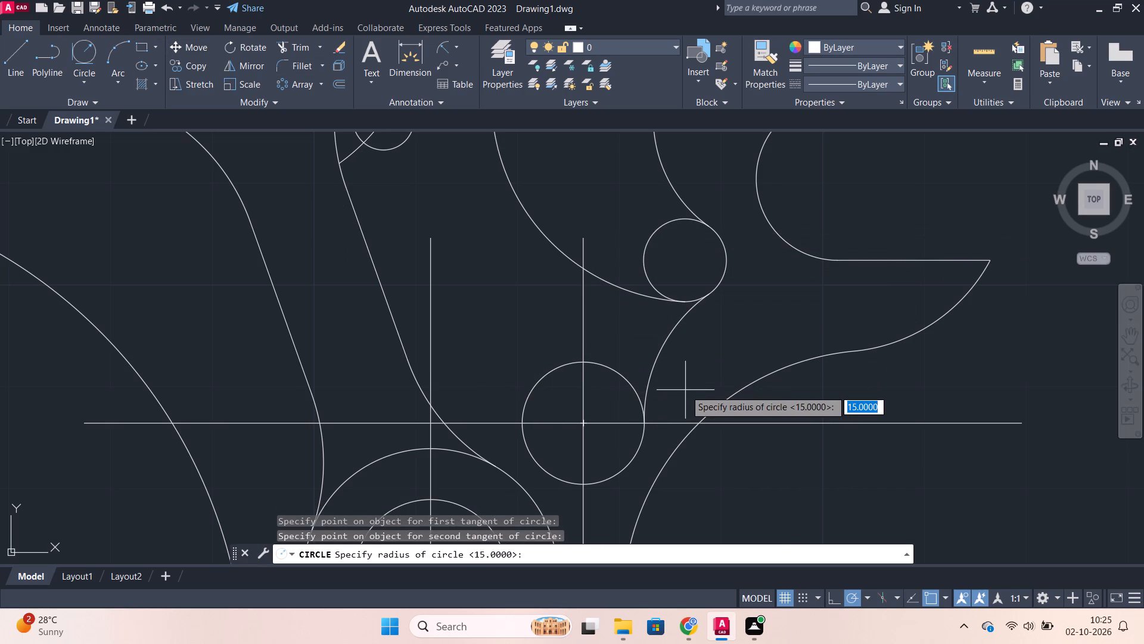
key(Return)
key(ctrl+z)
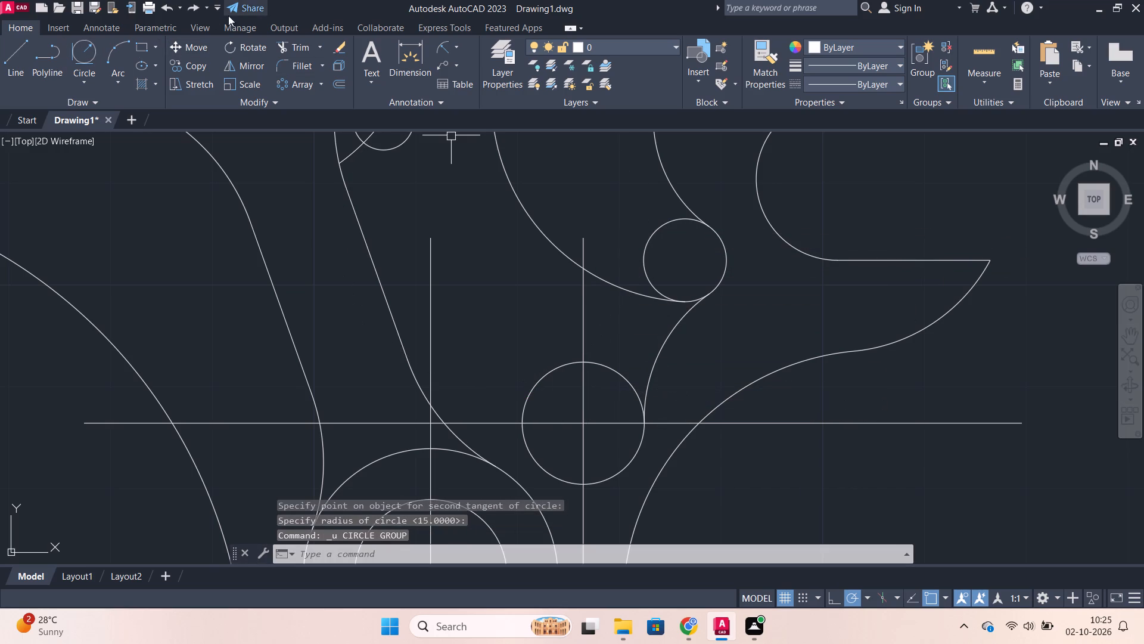
Draw a radius 15 circle tangent to the small upper circle's right side and the radius 6 end circle's upper left.
click(86, 45)
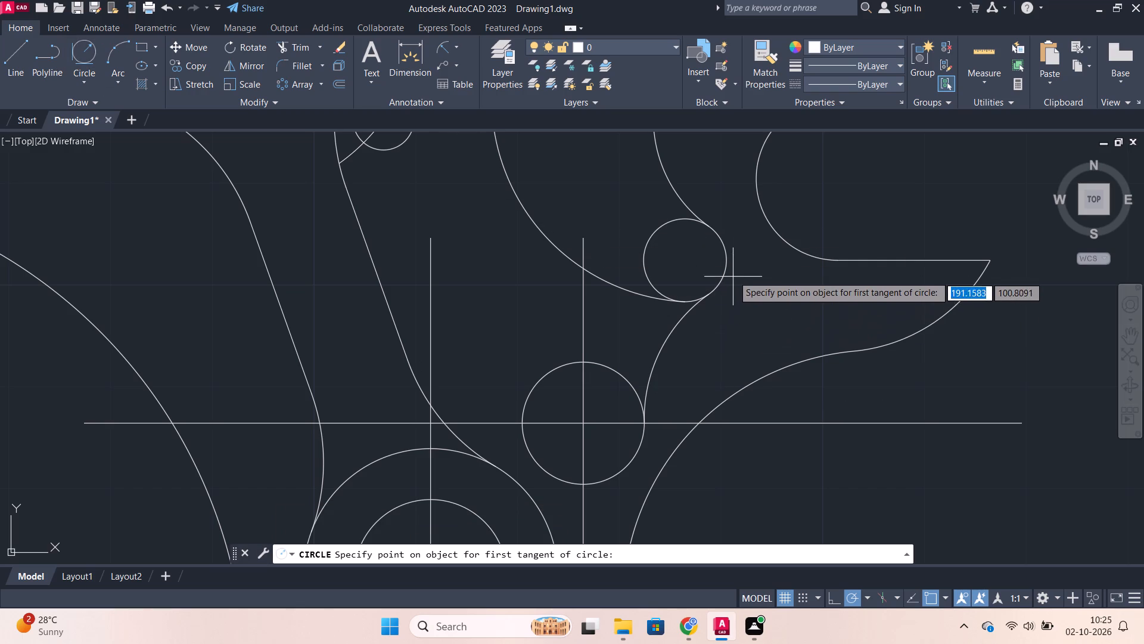
click(722, 250)
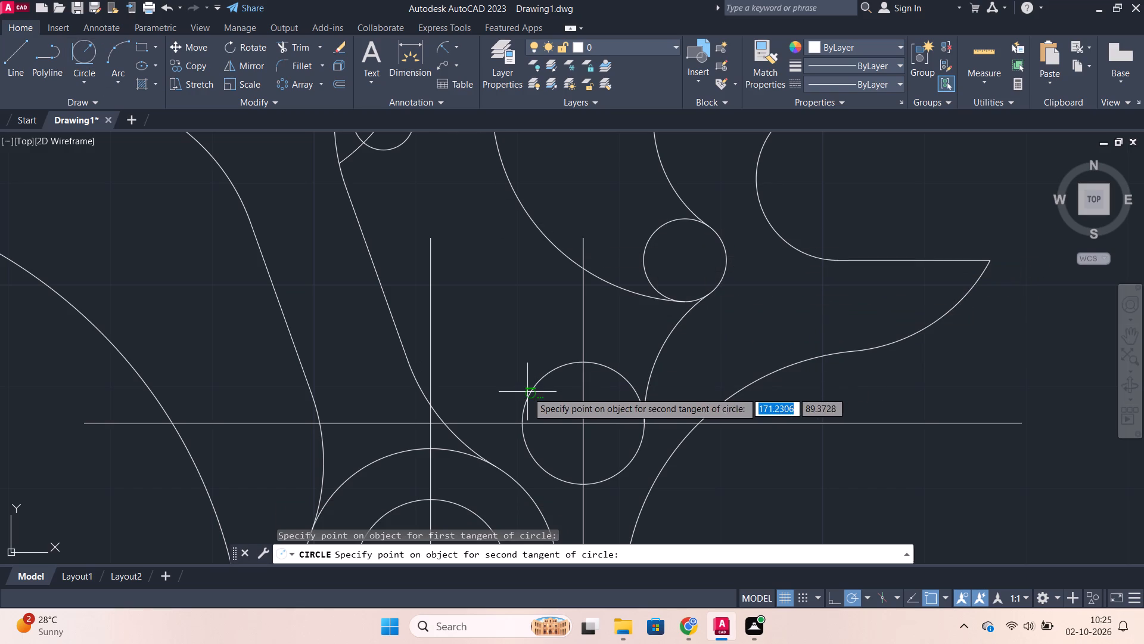
click(527, 392)
key(Return)
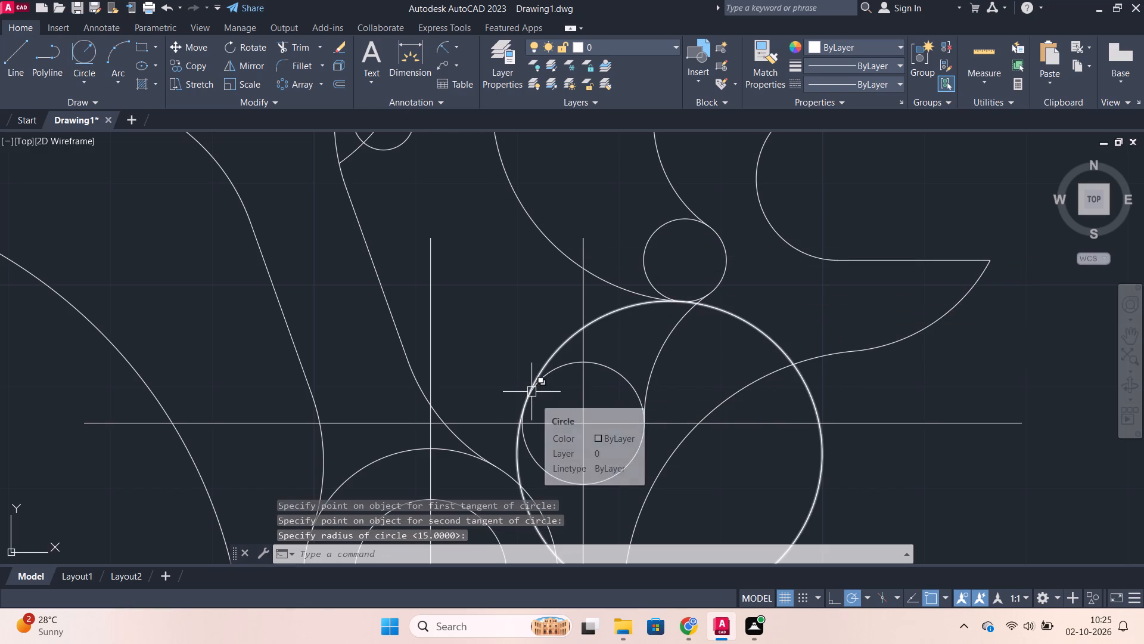
Trim the new radius 15 circle below the radius 6 circle's upper left and beyond the small upper circle, keeping the joining arc.
middle_drag(952, 447, 919, 417)
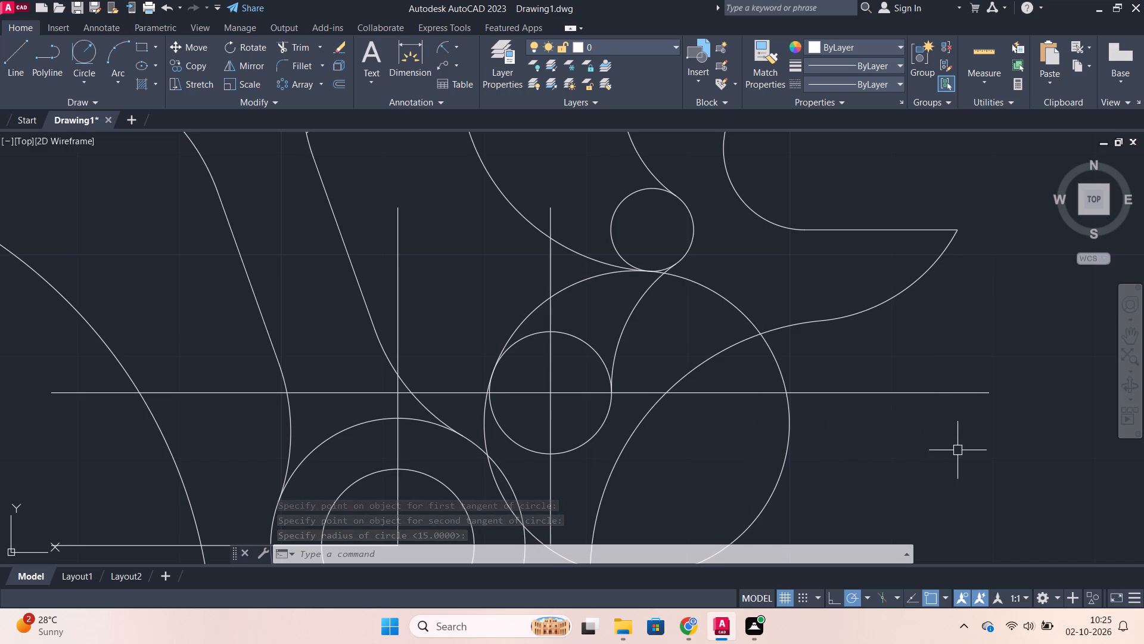
text(tr)
key(Return)
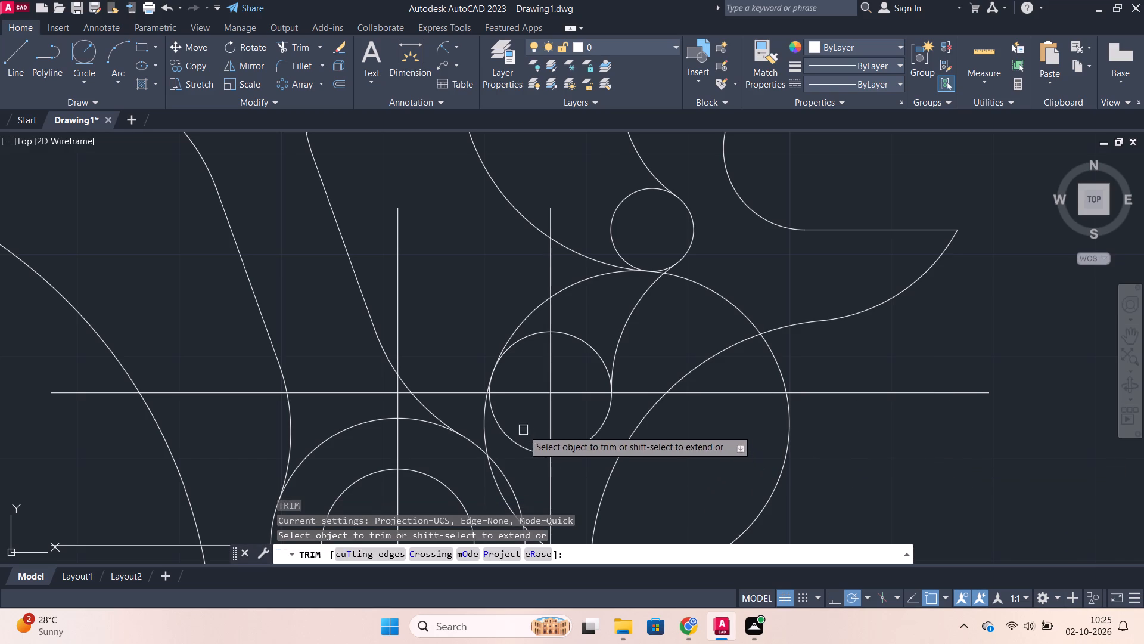
click(484, 432)
click(720, 290)
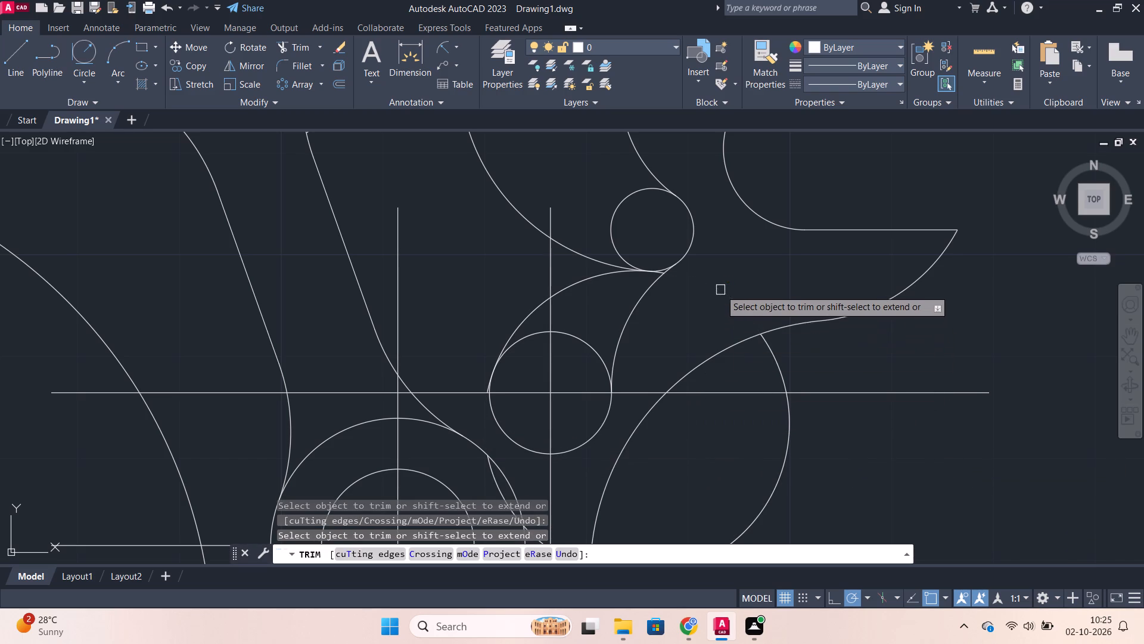
key(Escape)
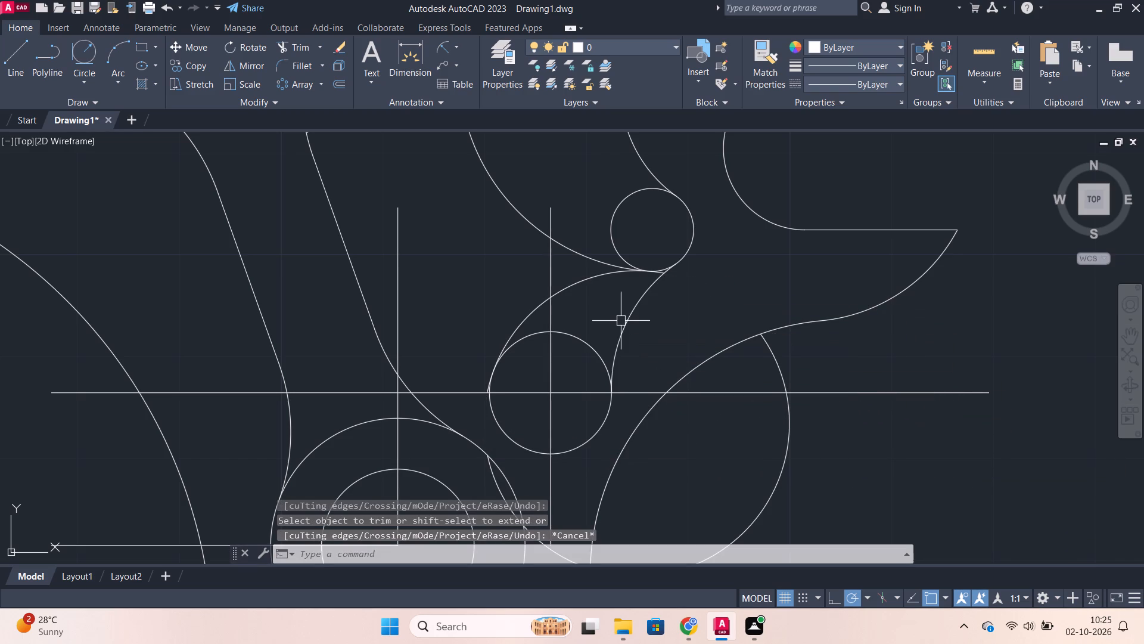
Fillet the cutout's long left arc and the new joining arc with radius 3.
key(f)
key(Return)
key(r)
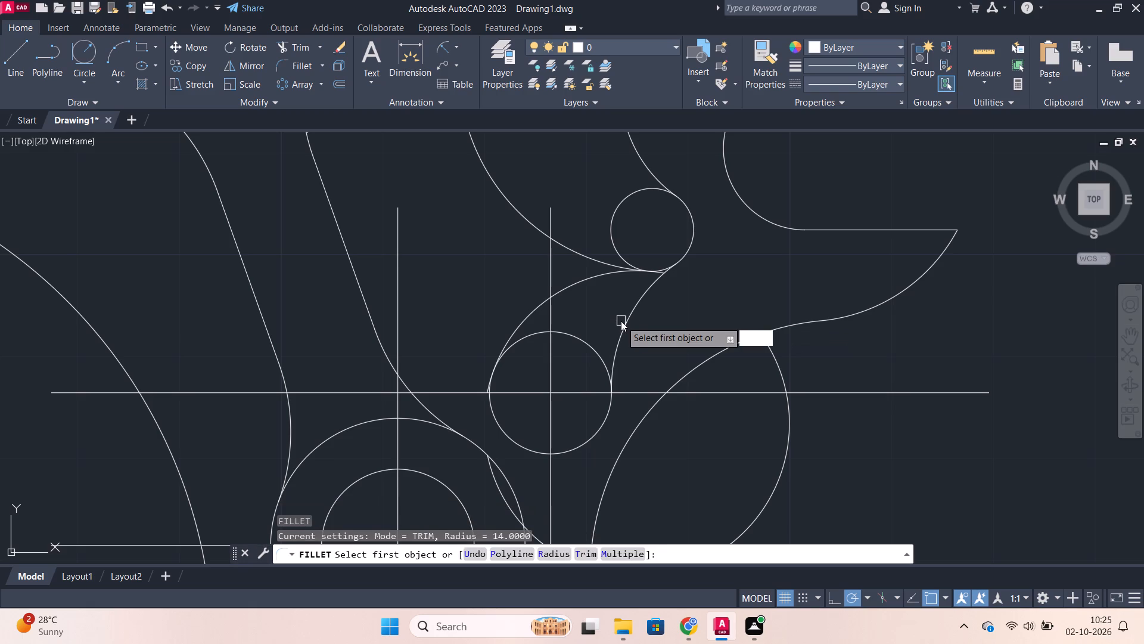
key(Return)
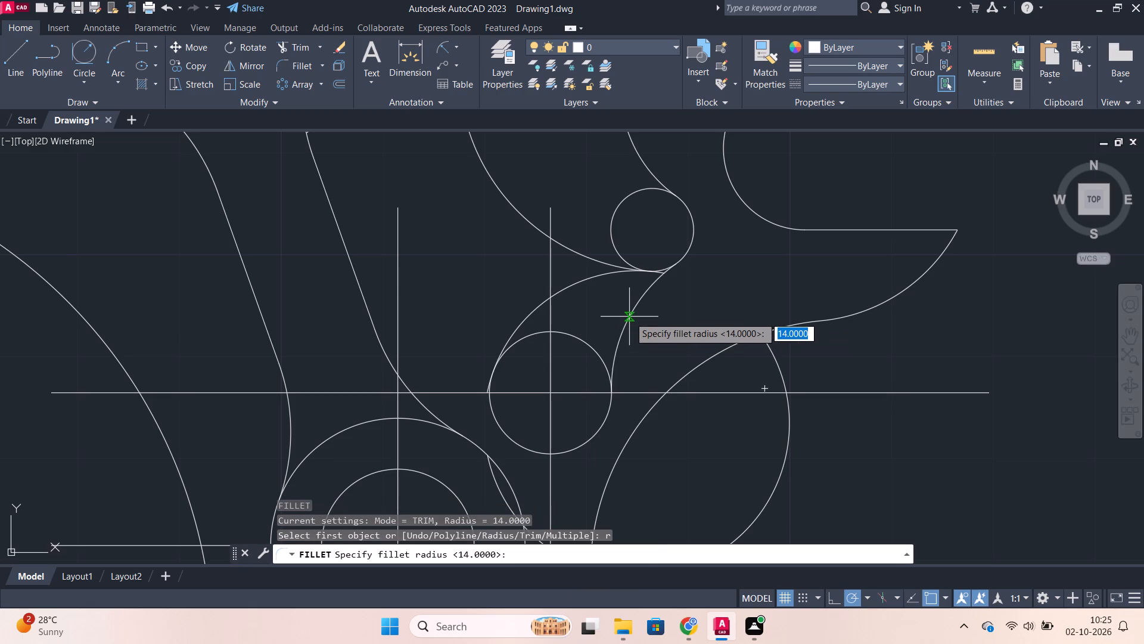
key(3)
key(Return)
click(584, 254)
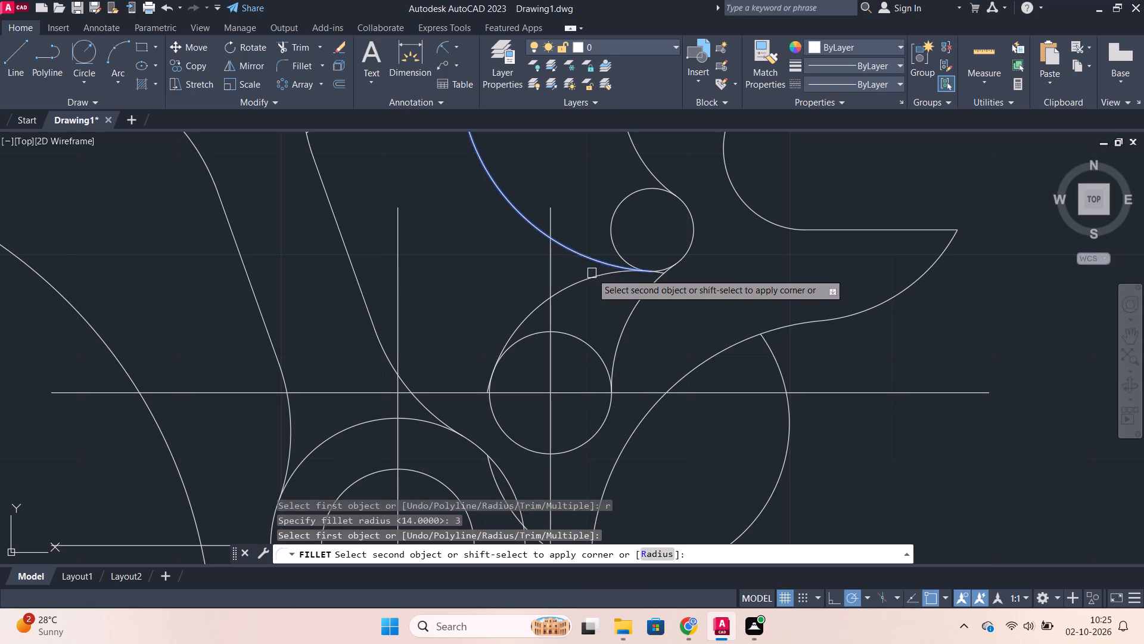
click(592, 273)
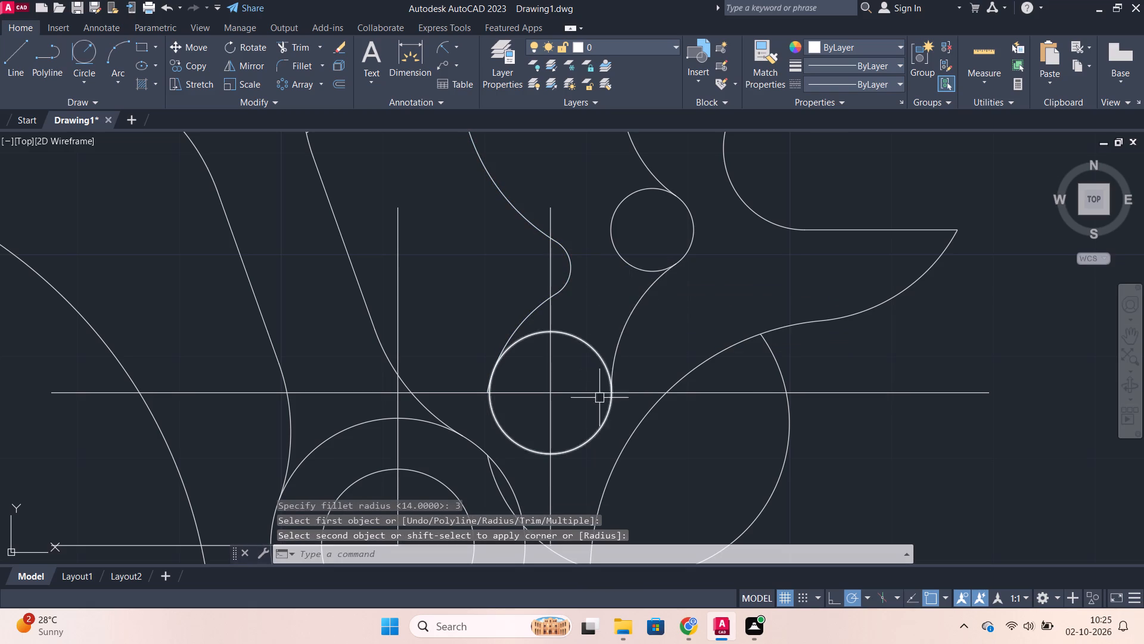
key(Escape)
Trim the joining arc's overhanging tail and the radius 6 circle's upper portions, leaving only the cutout's rounded lower end.
scroll(560, 425, up, 2)
text(tr)
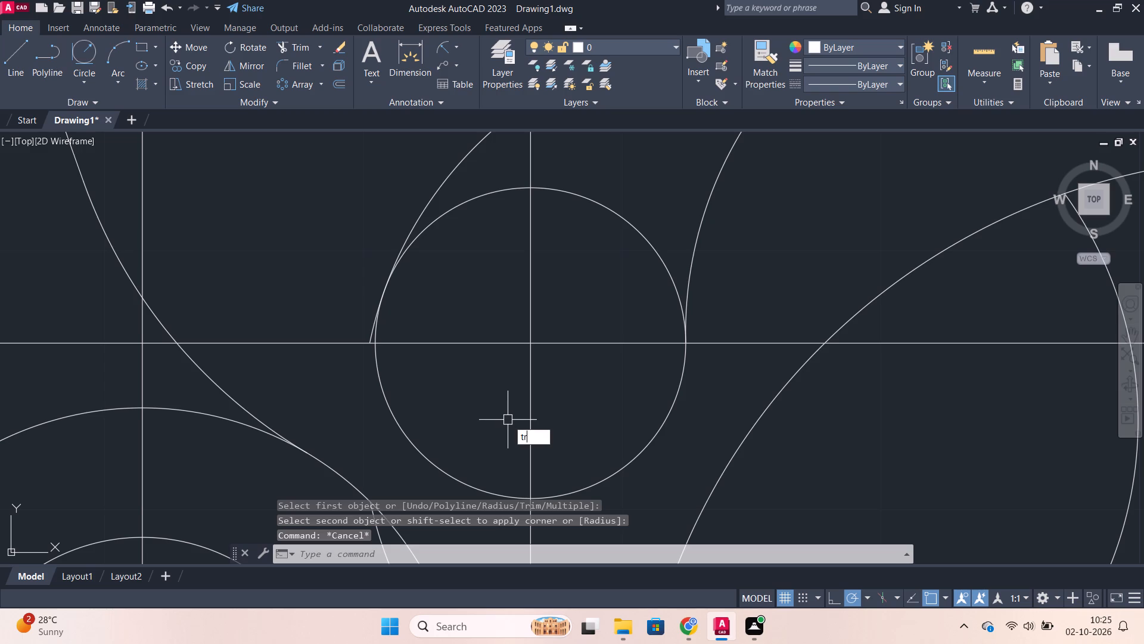
key(Return)
scroll(379, 339, up, 3)
click(346, 332)
scroll(372, 317, down, 1)
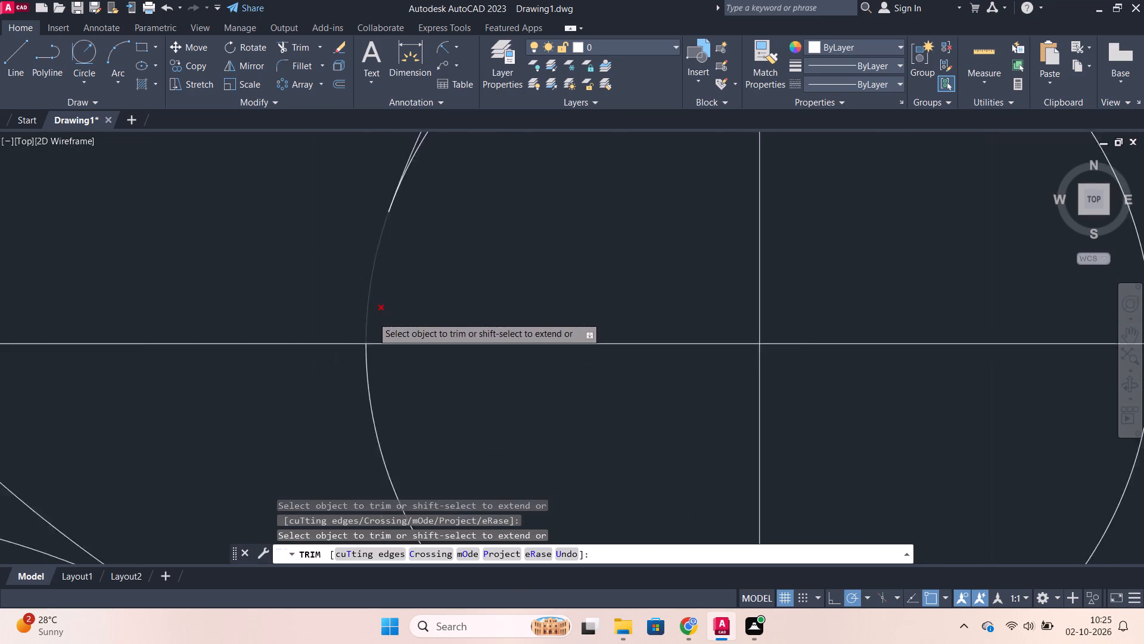
scroll(372, 317, down, 2)
drag(643, 180, 611, 237)
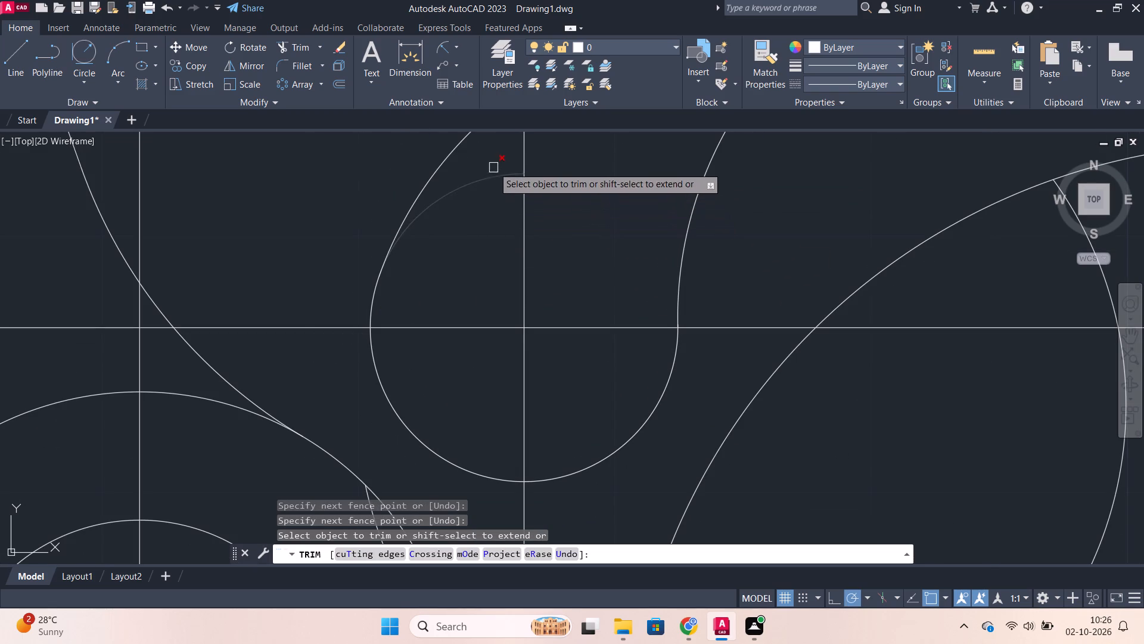
drag(493, 163, 462, 234)
scroll(456, 243, down, 2)
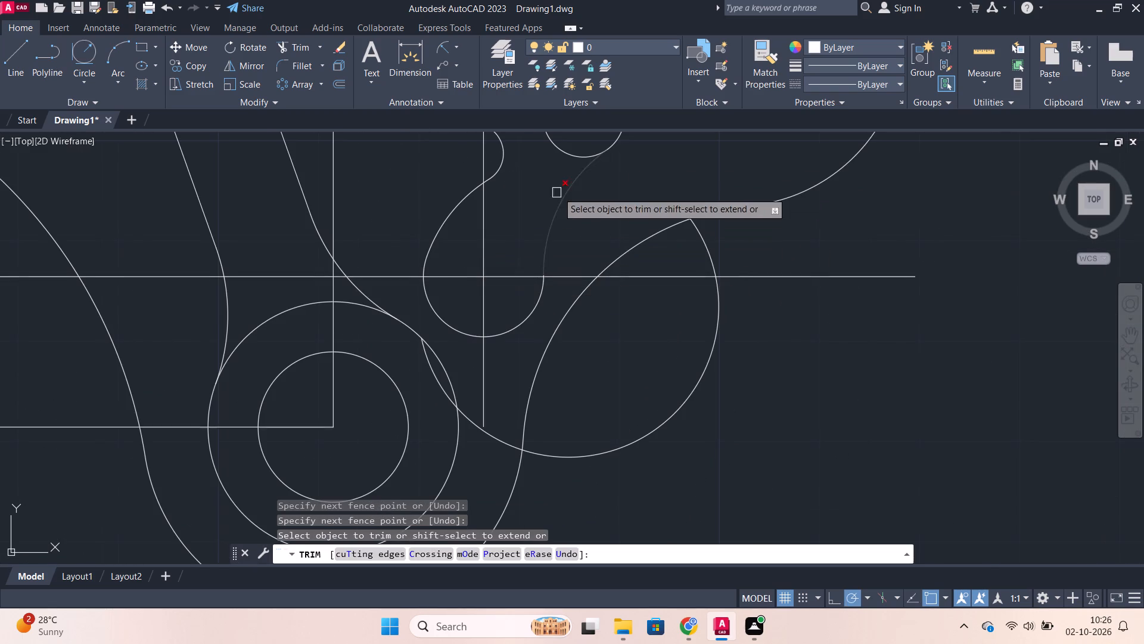
Trim away the inner portion of the small circle on the cutout's right side, leaving its outer arc.
middle_drag(627, 171, 635, 253)
drag(608, 203, 536, 252)
scroll(570, 235, down, 3)
key(Escape)
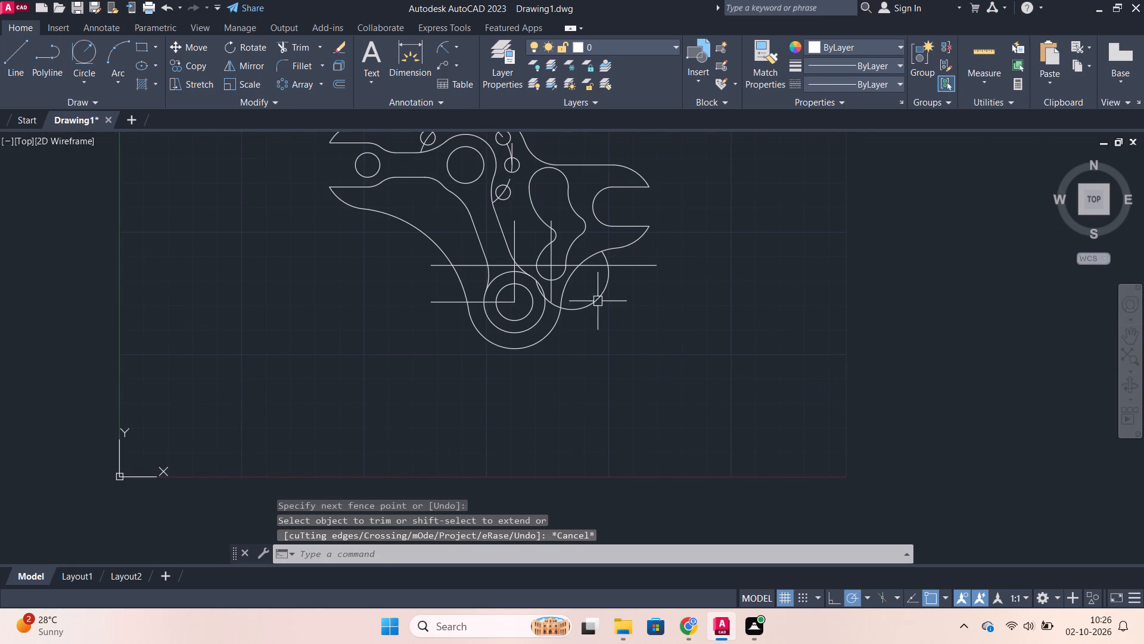
Erase the leftover piece of the radius 15 circle beside the lower boss.
click(591, 302)
key(e)
key(Return)
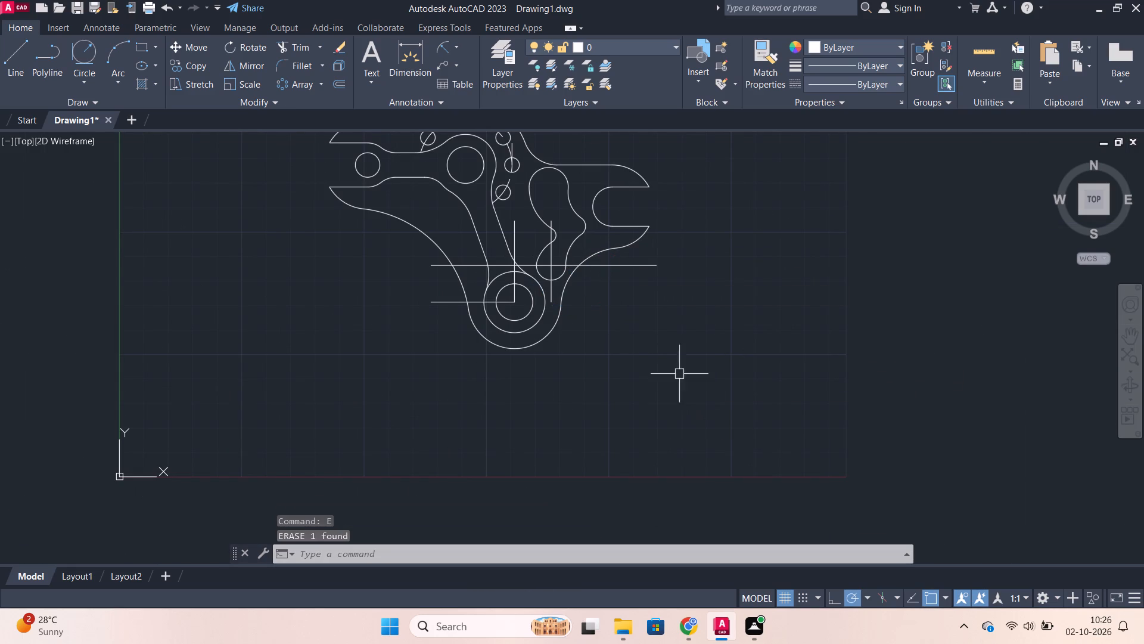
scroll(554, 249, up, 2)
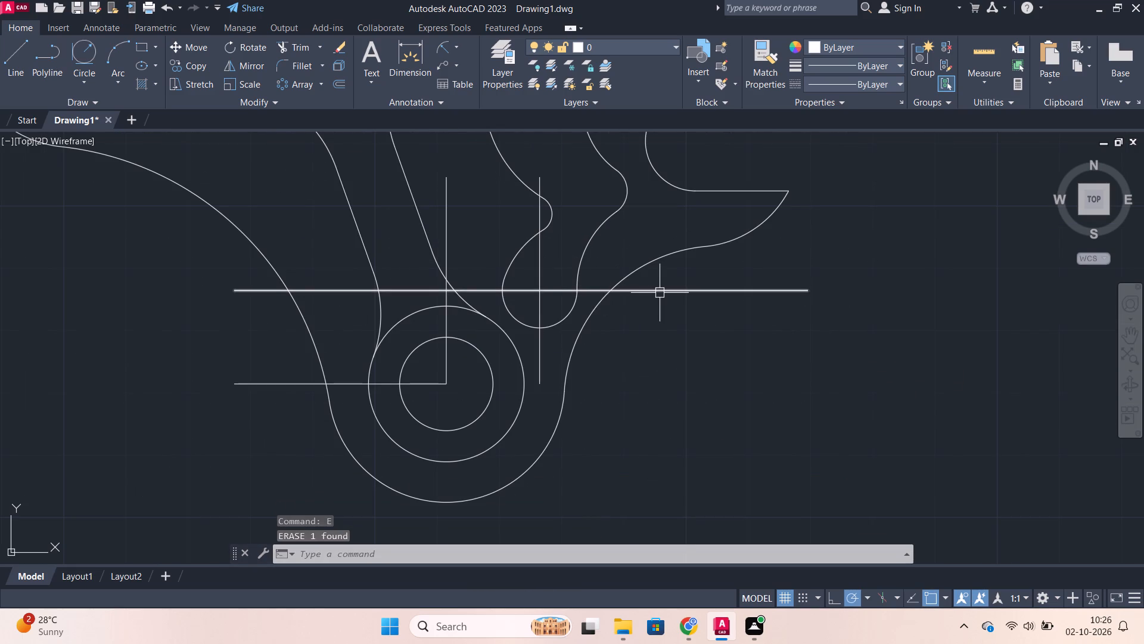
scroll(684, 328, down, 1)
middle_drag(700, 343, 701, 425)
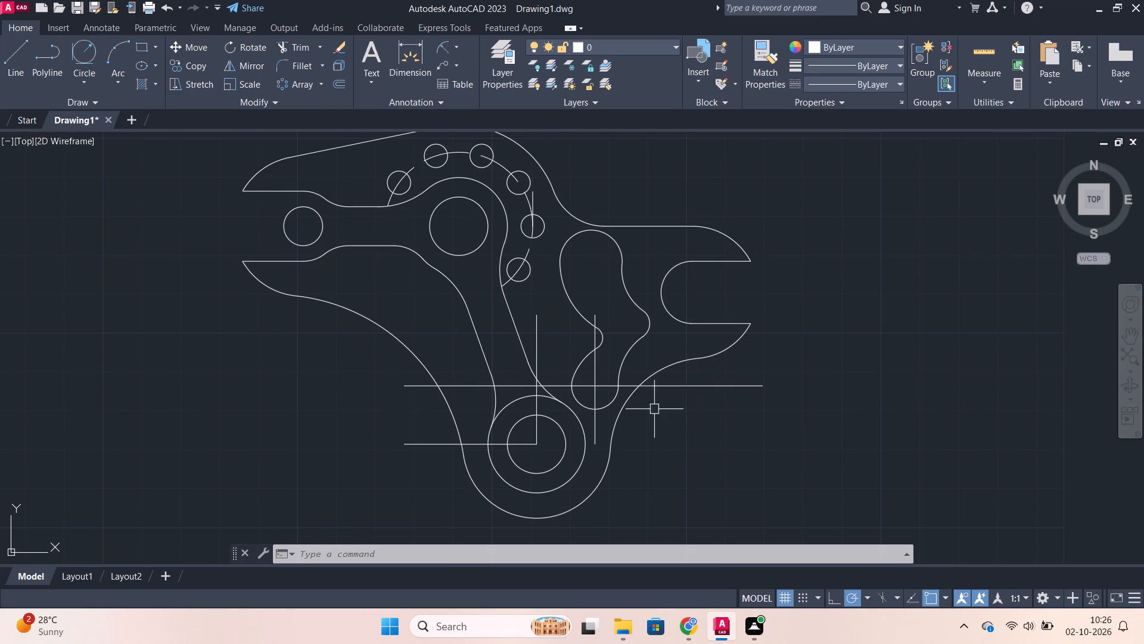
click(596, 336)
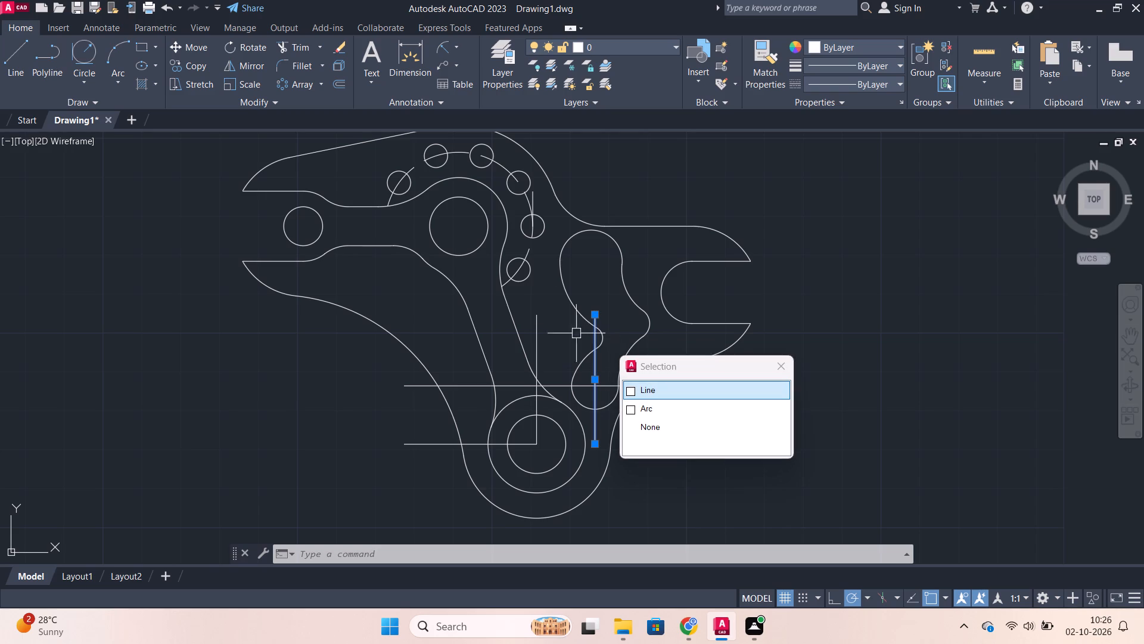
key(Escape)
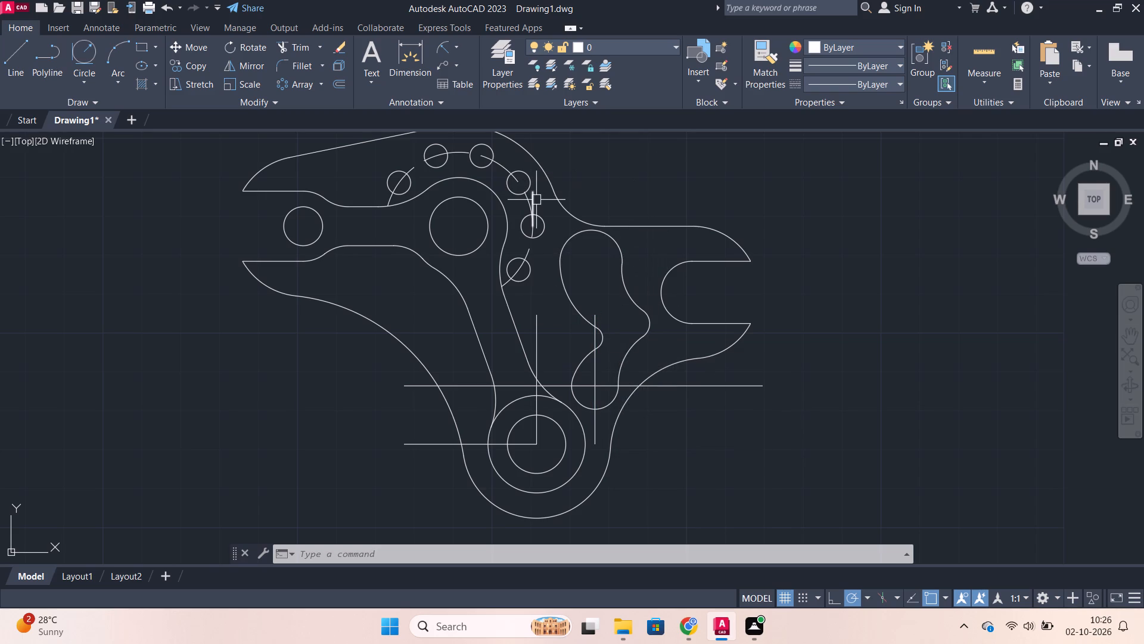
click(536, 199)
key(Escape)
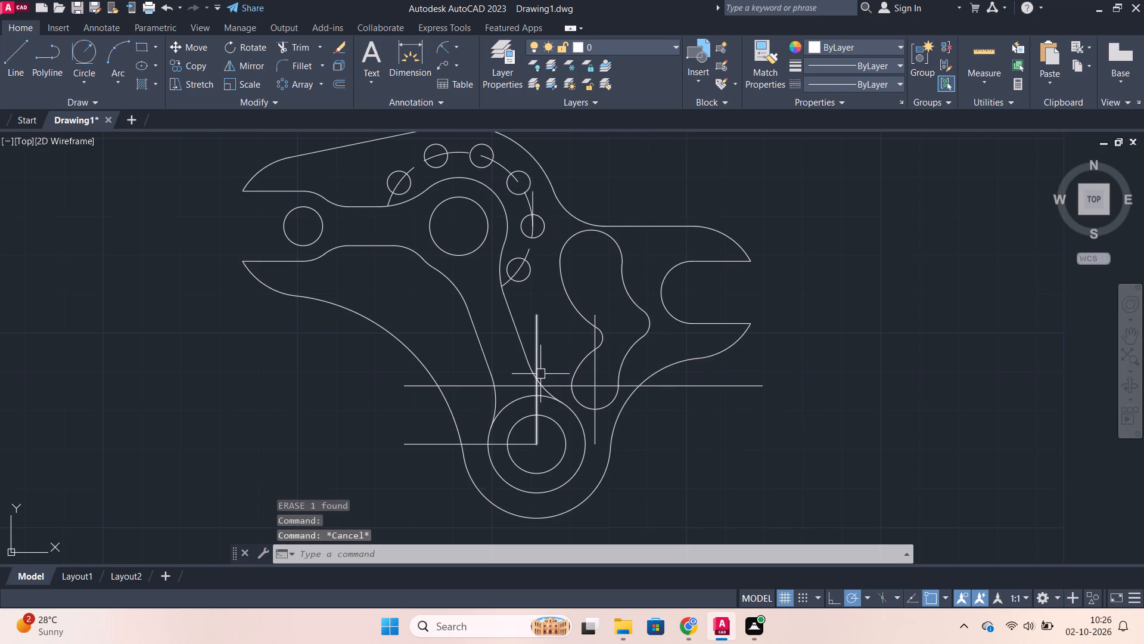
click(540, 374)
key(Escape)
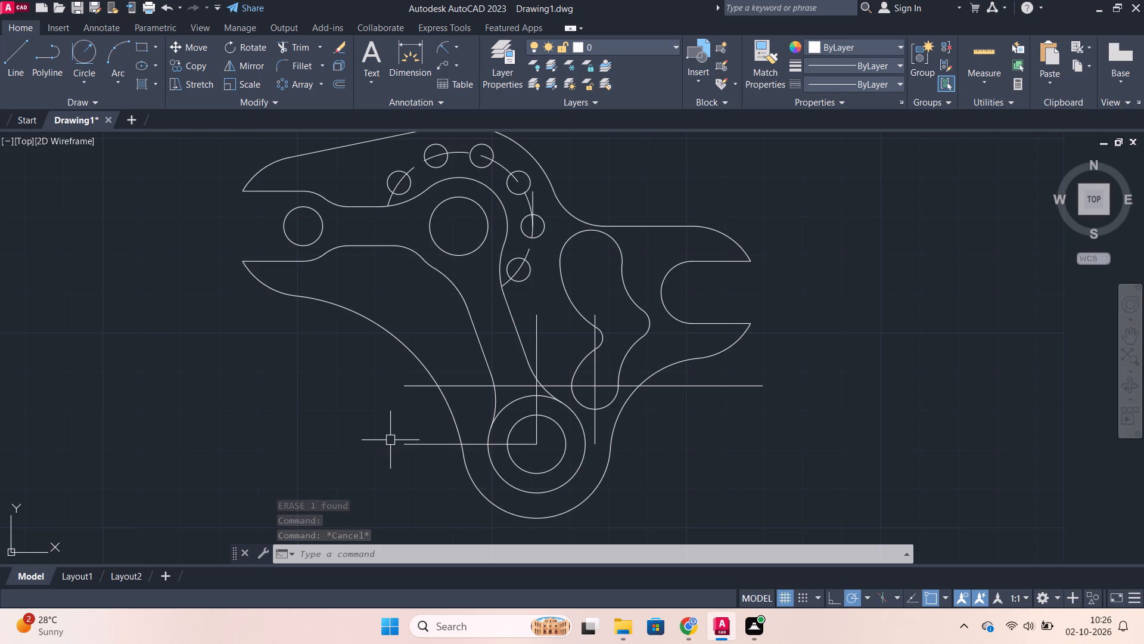
Lengthen the horizontal centreline through the lower boss leftward until it extends past the left jaw.
click(408, 448)
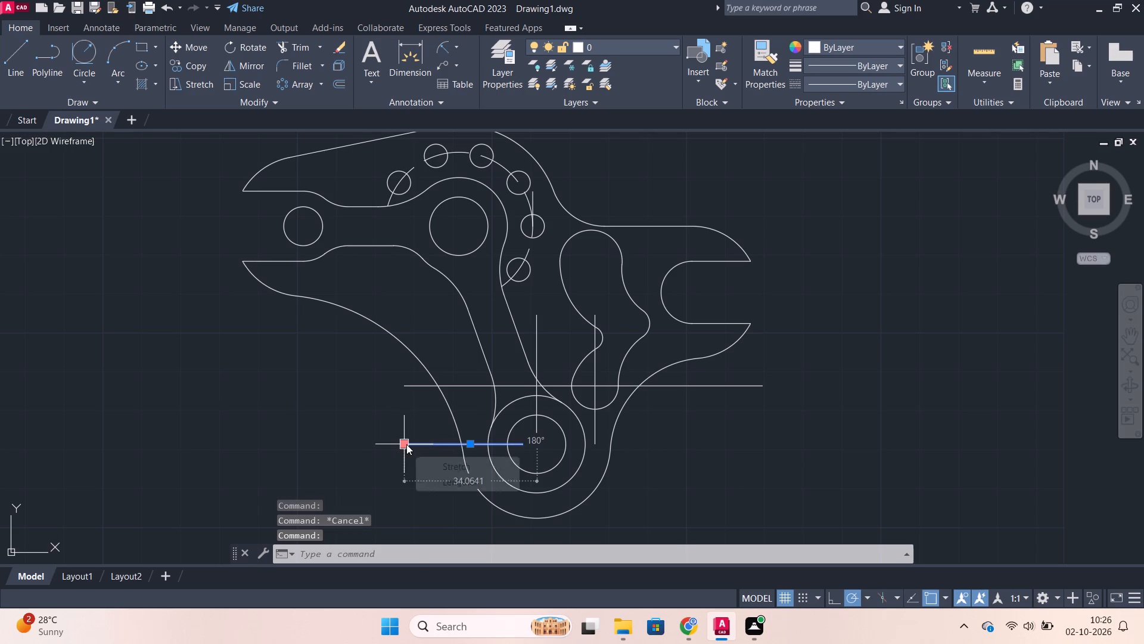
click(470, 490)
click(458, 484)
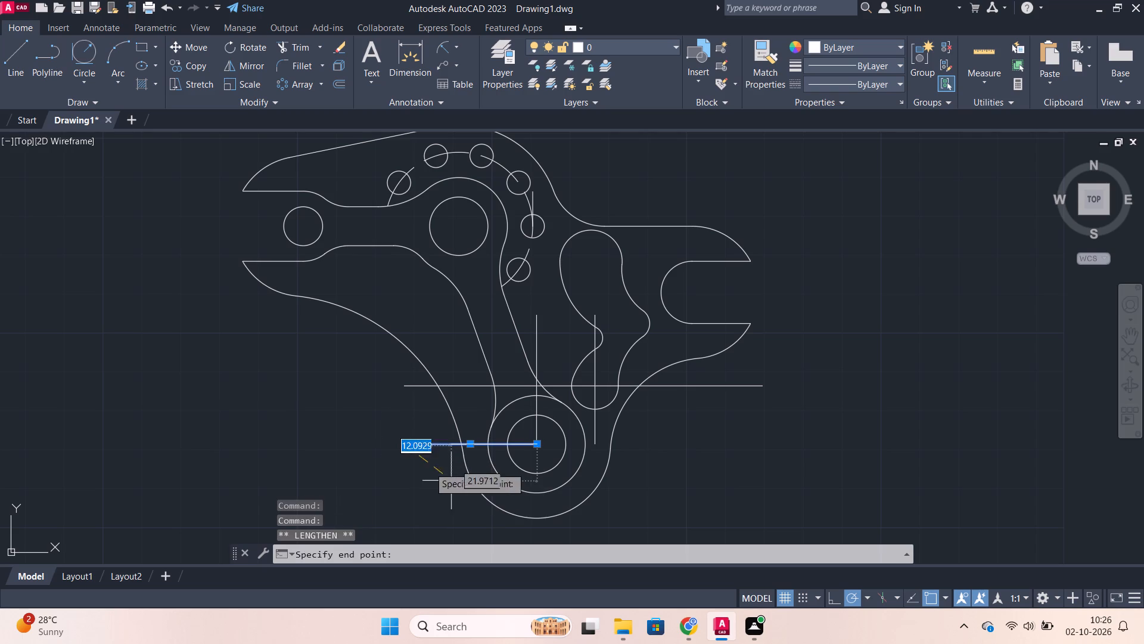
click(164, 446)
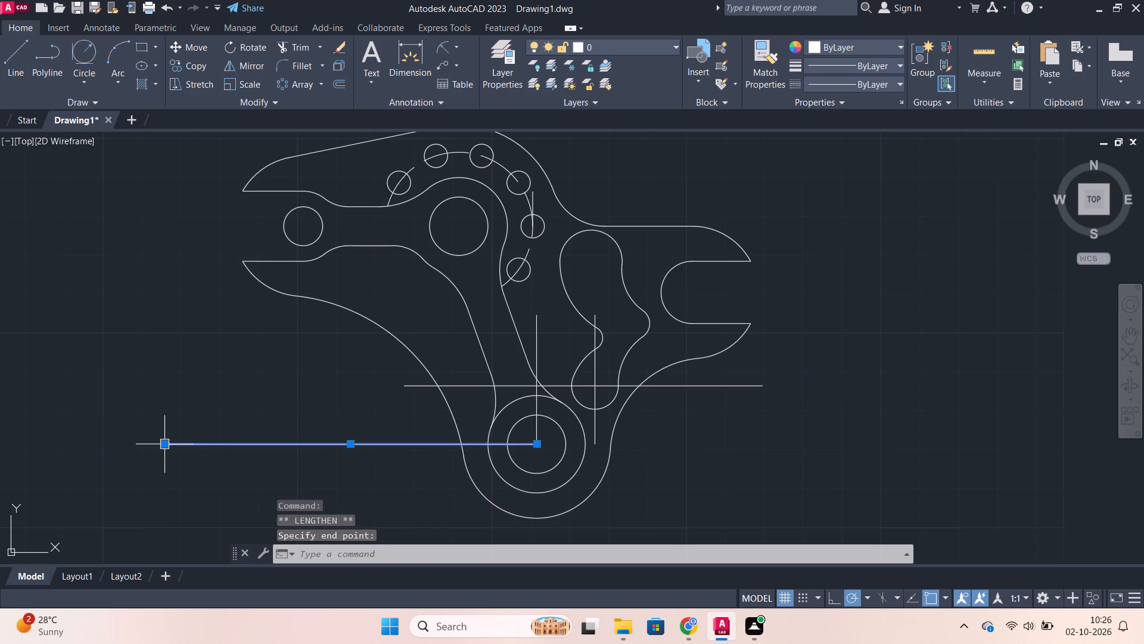
Lengthen the horizontal centreline through the cutout's rounded lower end leftward until it passes the lever's outer outline.
click(456, 387)
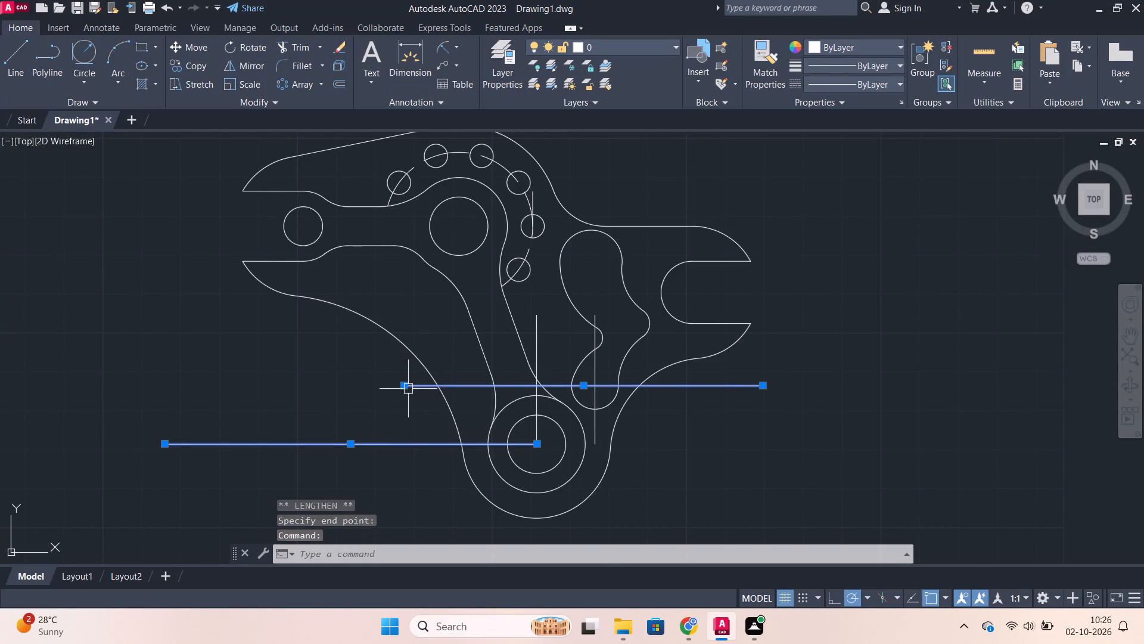
click(466, 432)
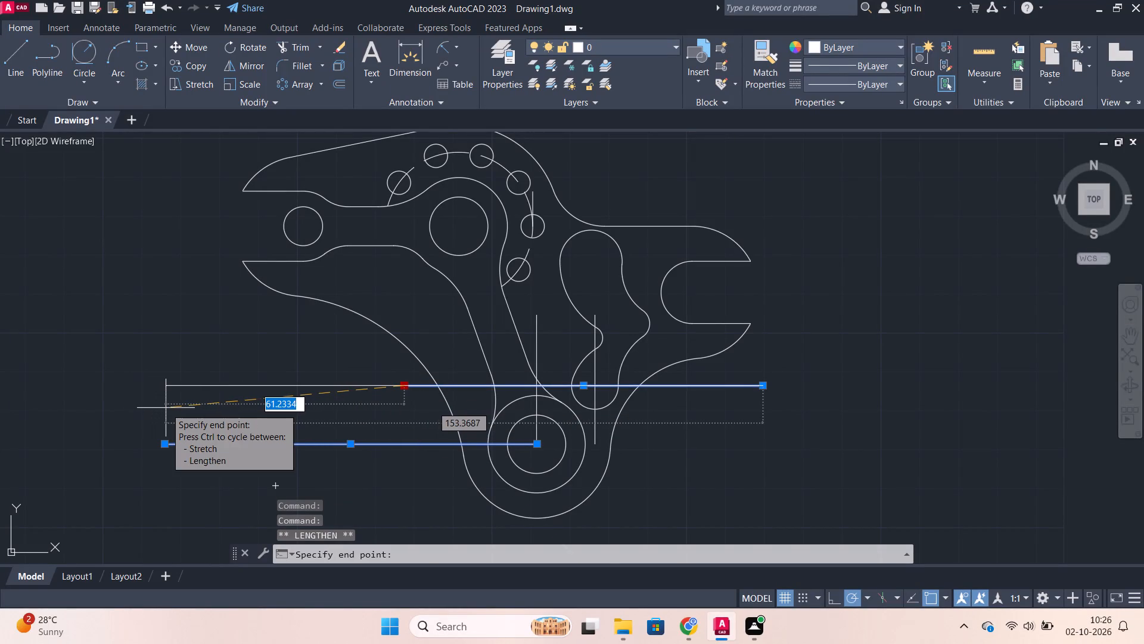
click(356, 407)
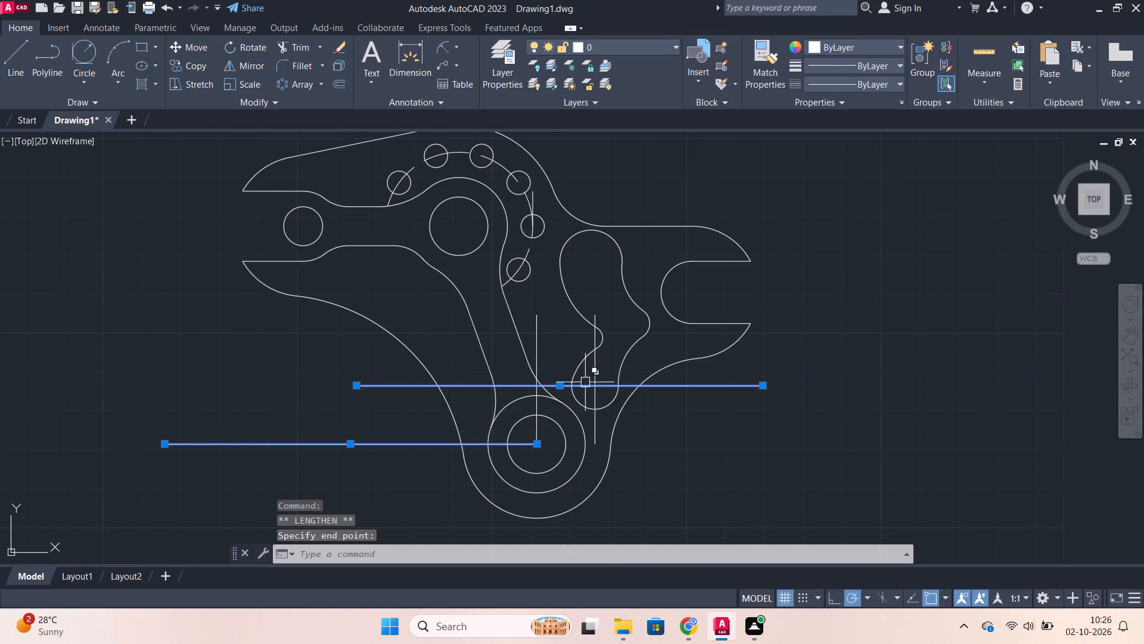
key(Escape)
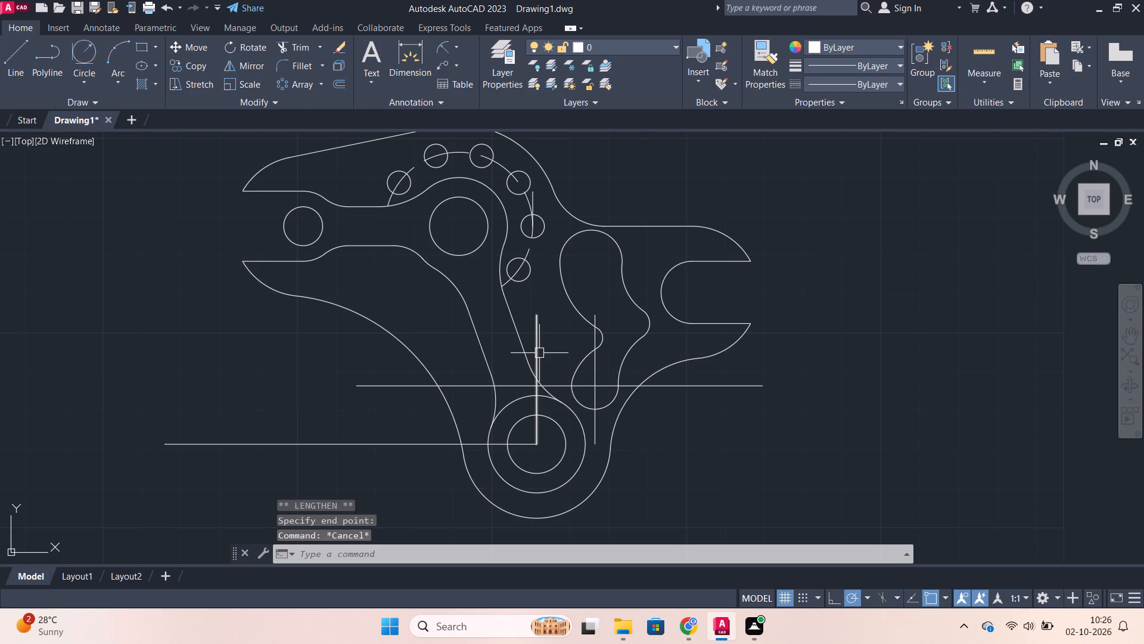
Erase the vertical line rising from the lower boss's centre.
click(539, 352)
key(e)
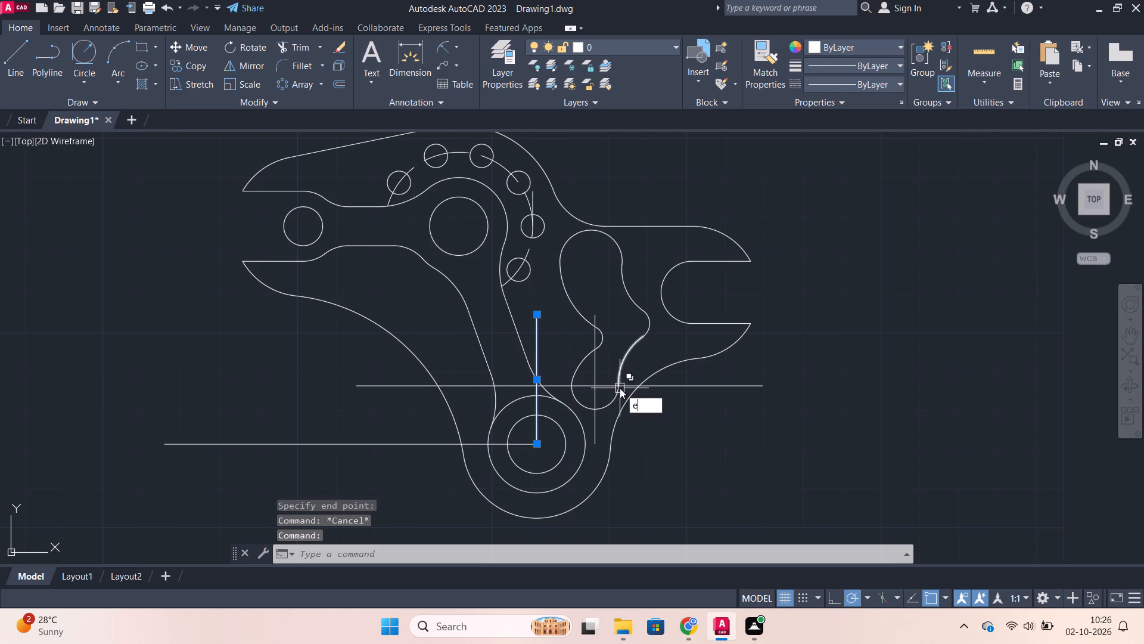
key(Return)
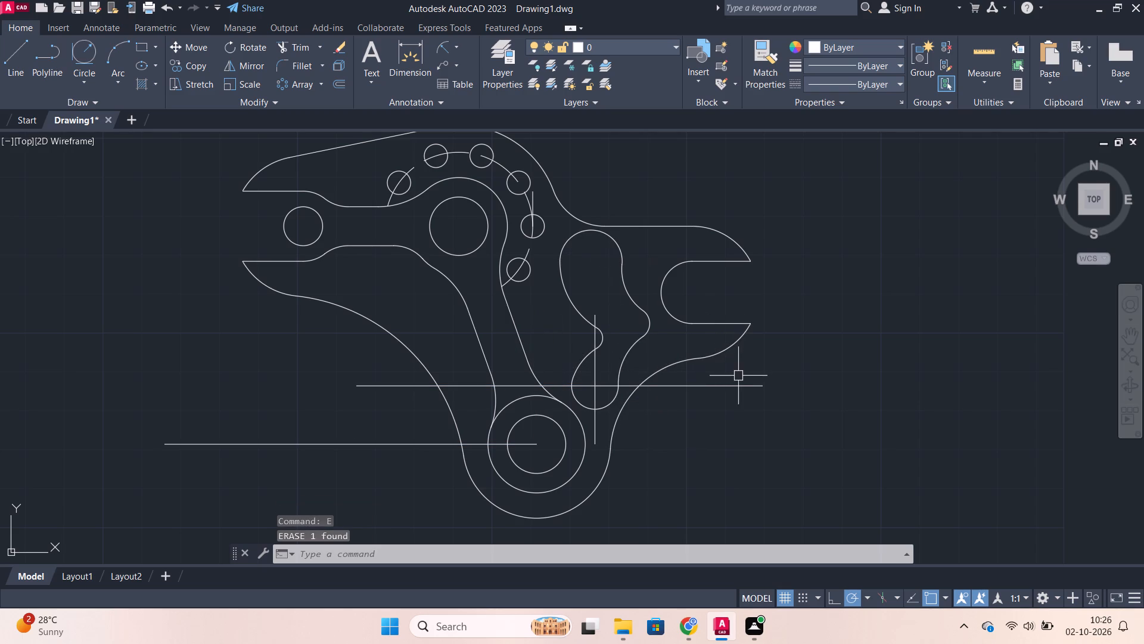
Apply the ACAD_ISO02W100 linetype to the two horizontal centrelines and the vertical line through the cutout.
click(736, 385)
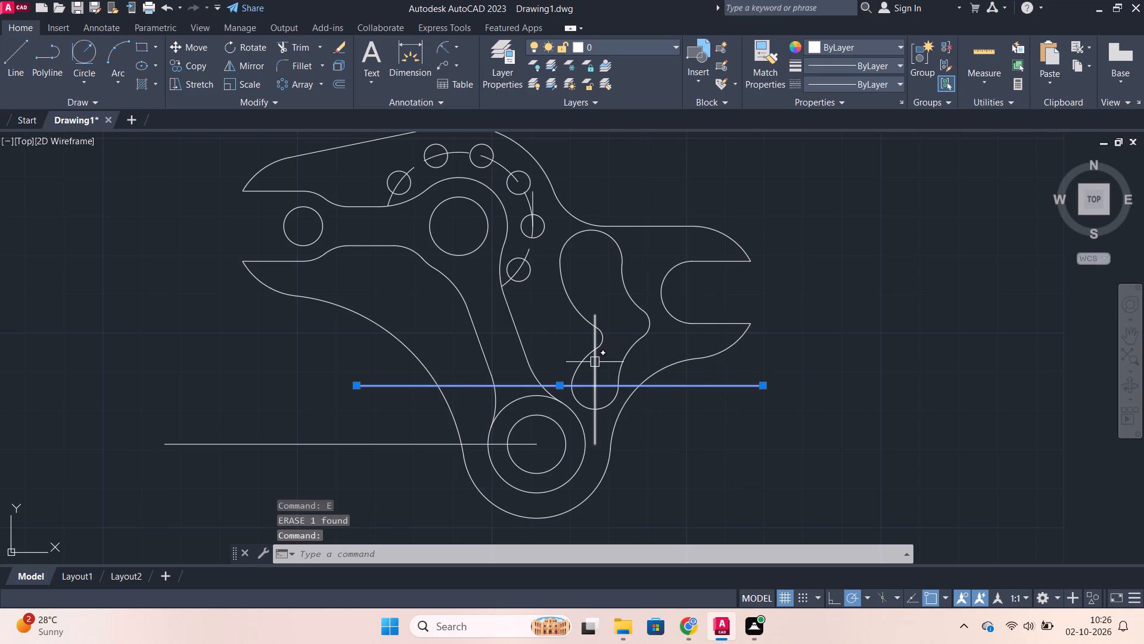
click(595, 364)
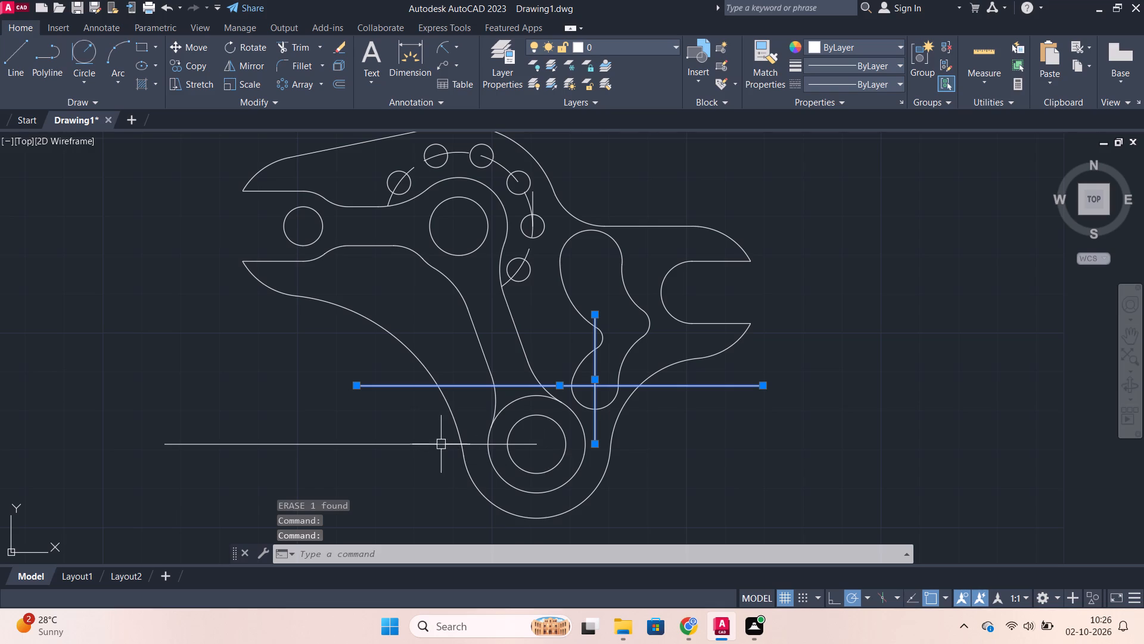
click(437, 442)
click(843, 73)
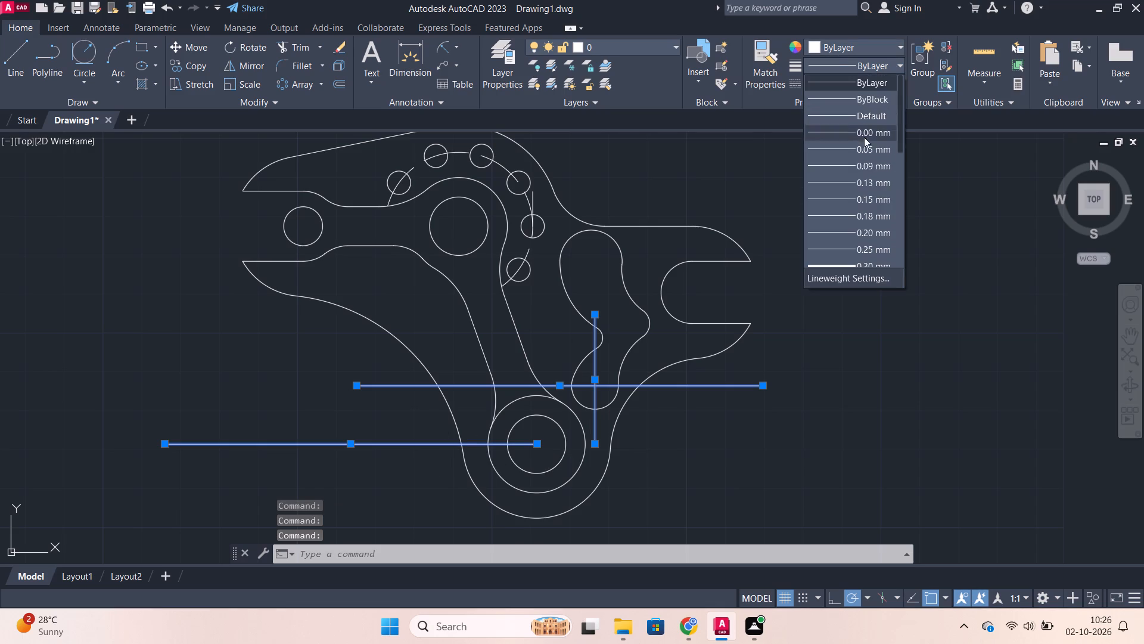
click(884, 67)
click(885, 80)
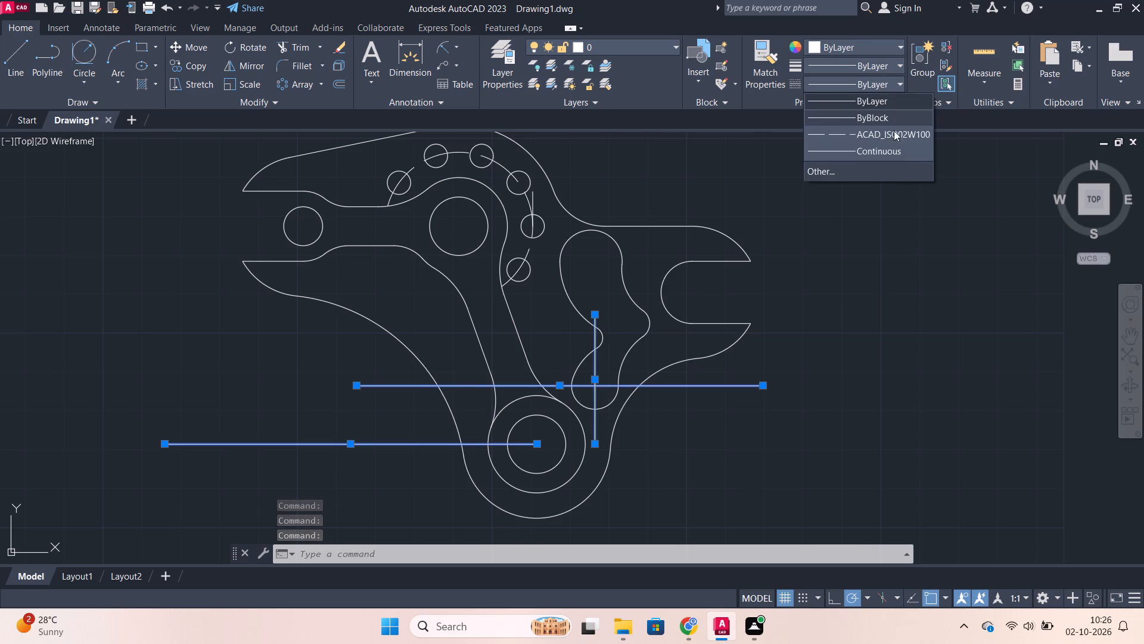
click(873, 135)
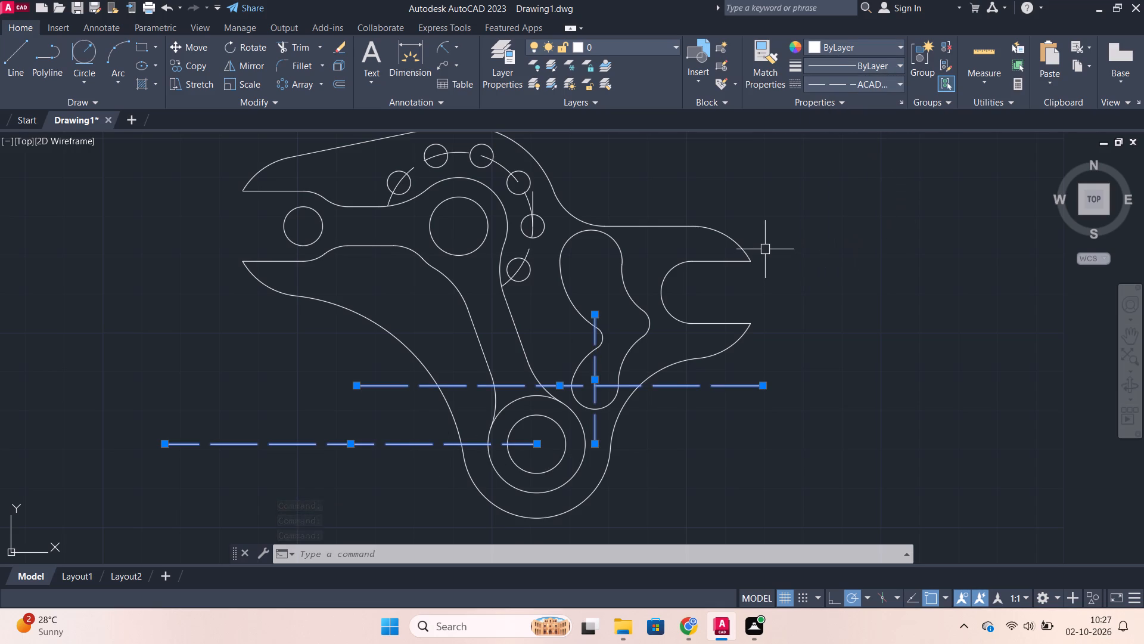
key(Escape)
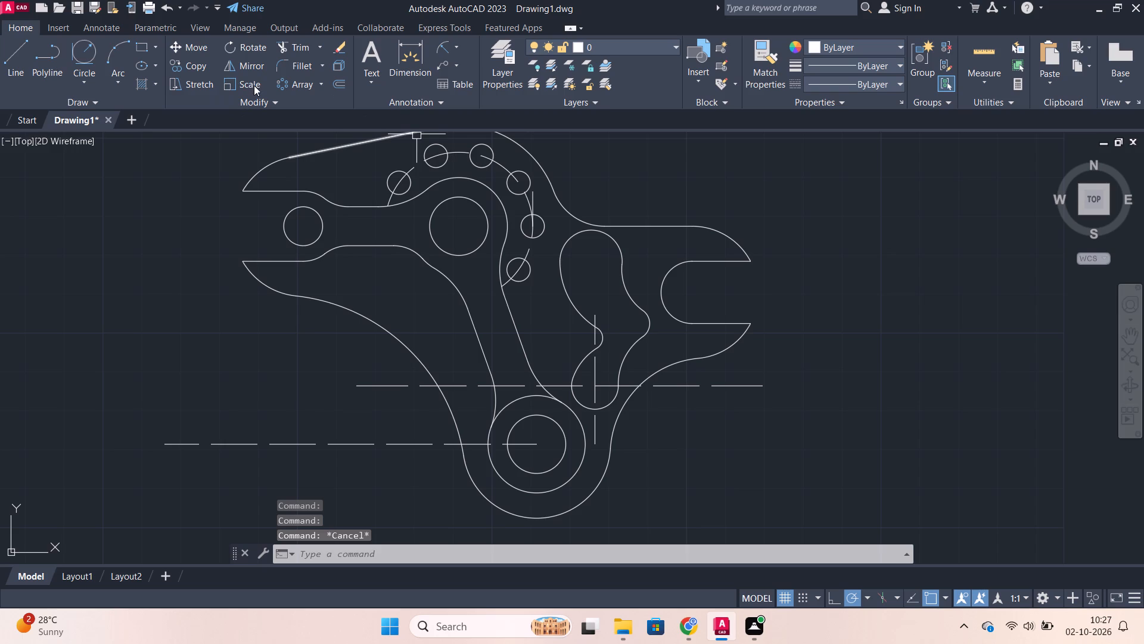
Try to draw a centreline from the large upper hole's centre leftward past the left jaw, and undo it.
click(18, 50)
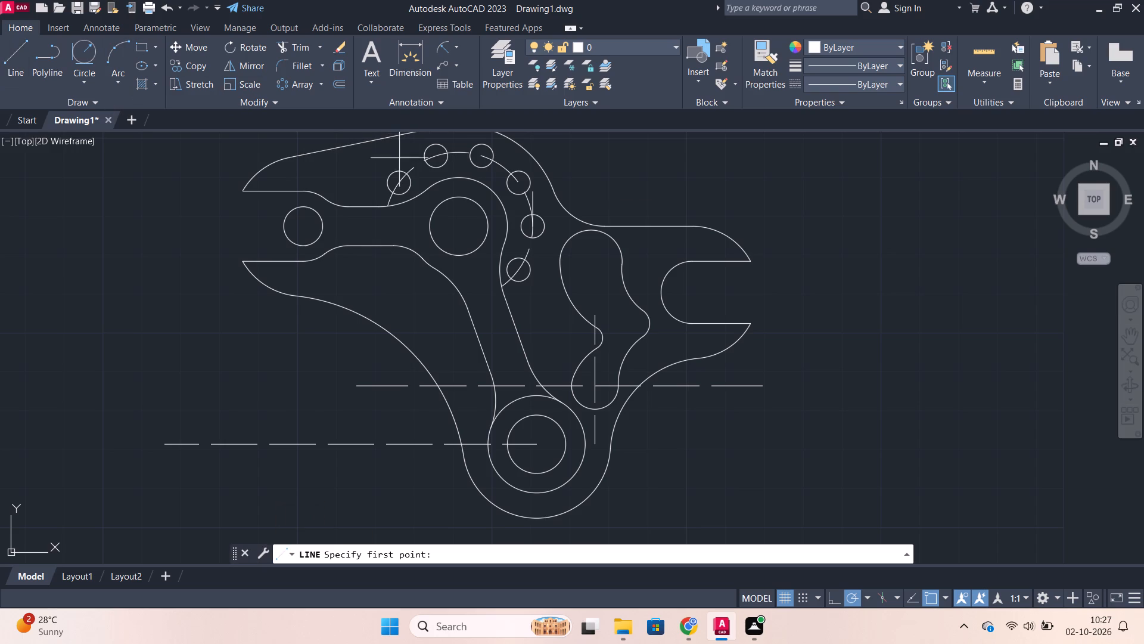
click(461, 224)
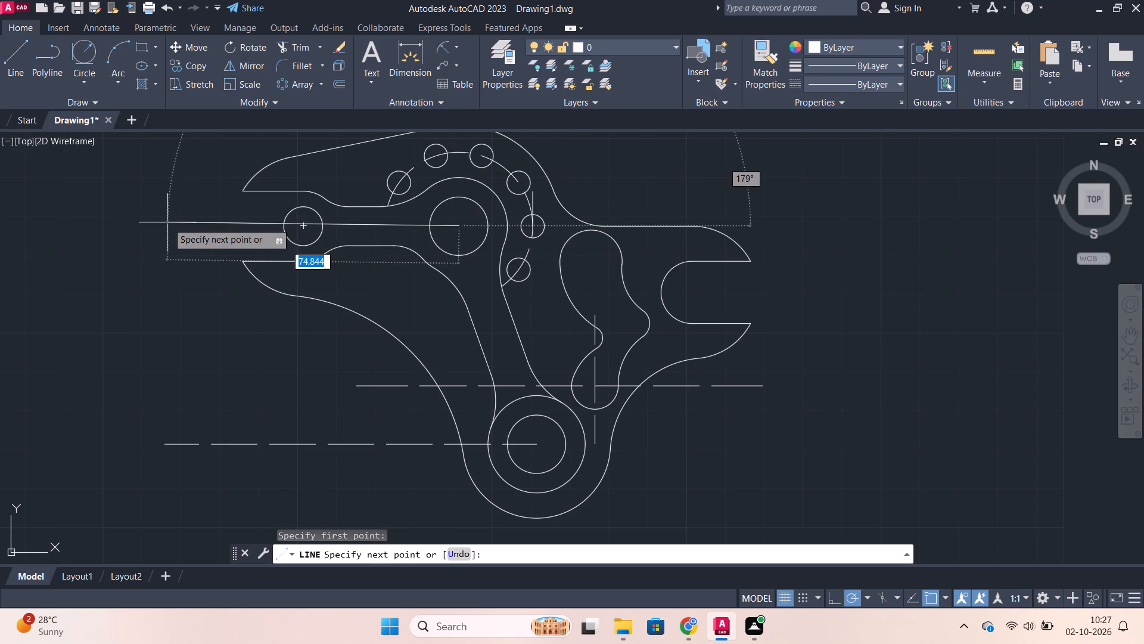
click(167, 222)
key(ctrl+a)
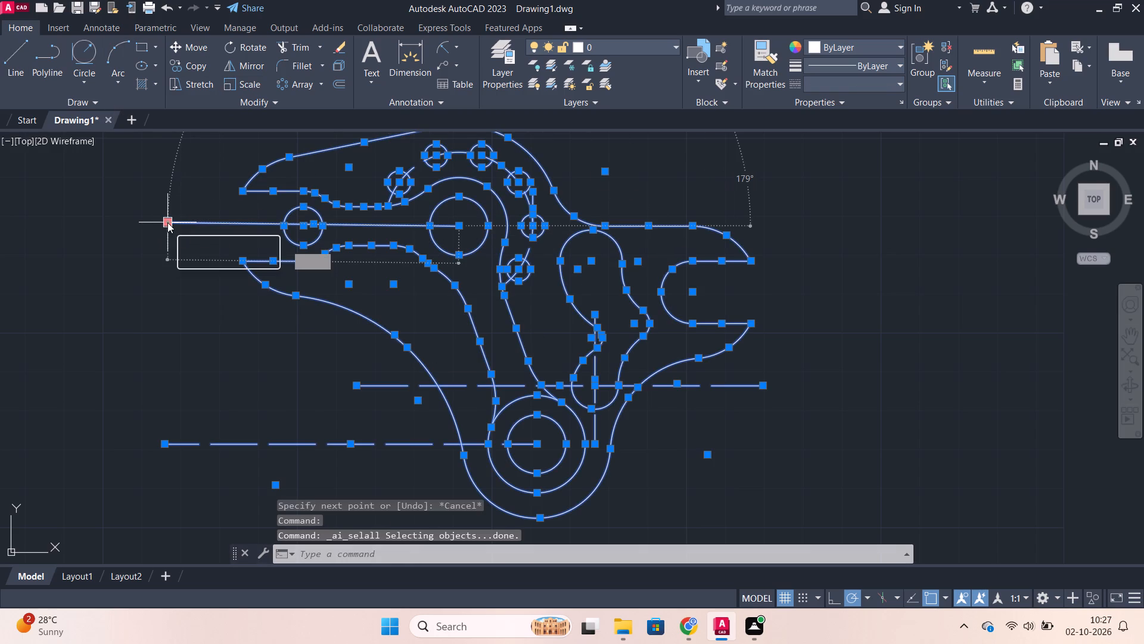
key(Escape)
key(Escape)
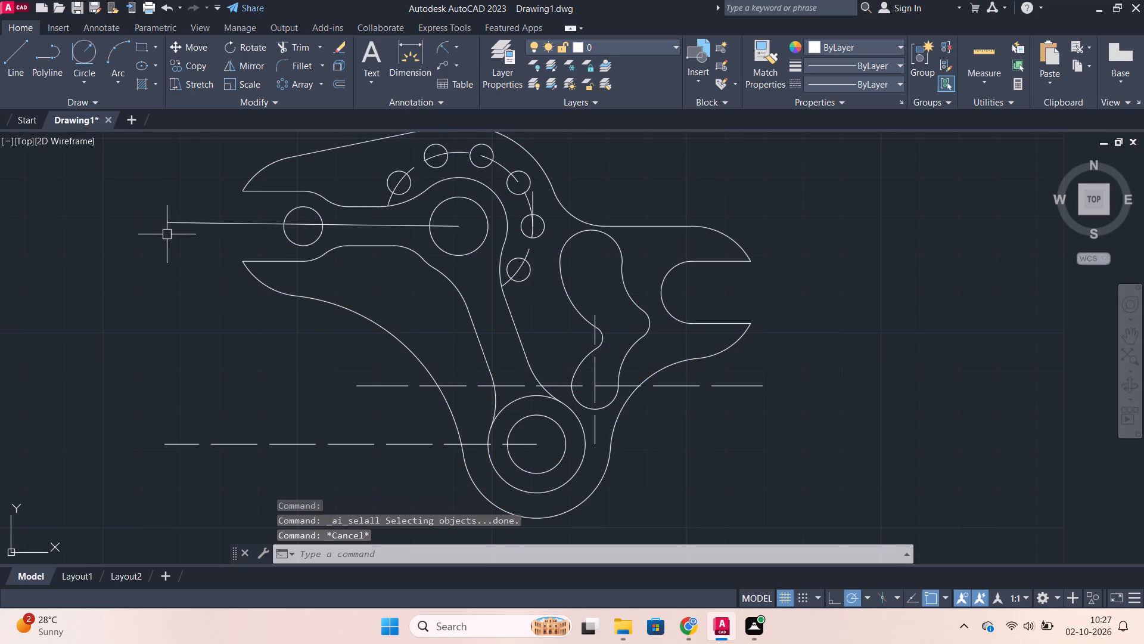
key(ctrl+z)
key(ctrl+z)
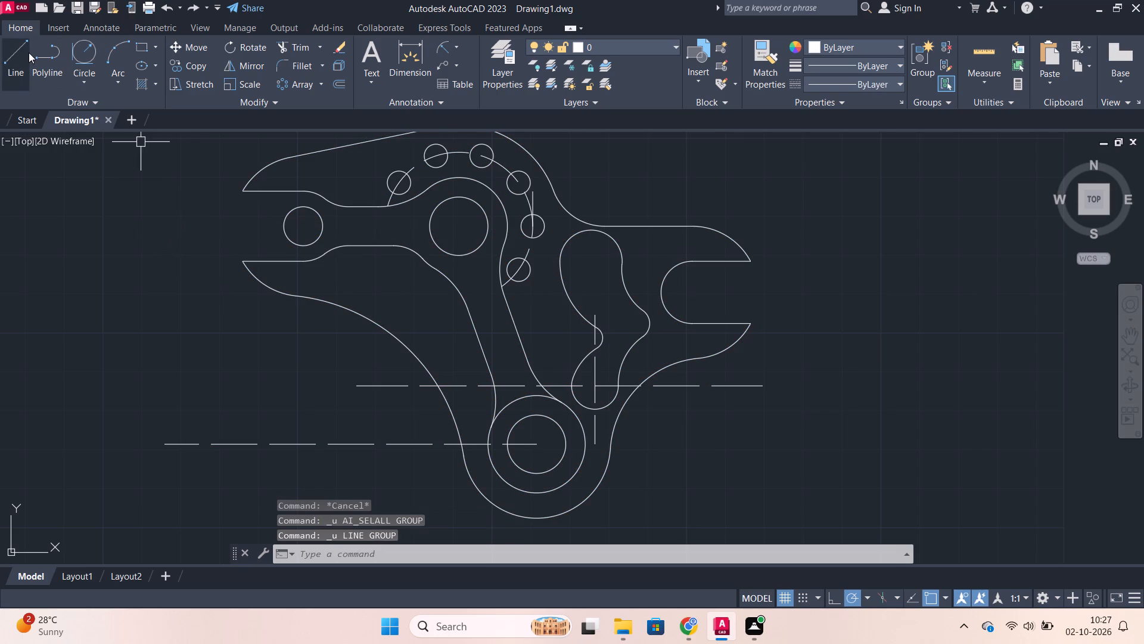
Draw a horizontal line about 72 units long from the large upper hole's centre leftward through the small hole past the left jaw.
click(29, 52)
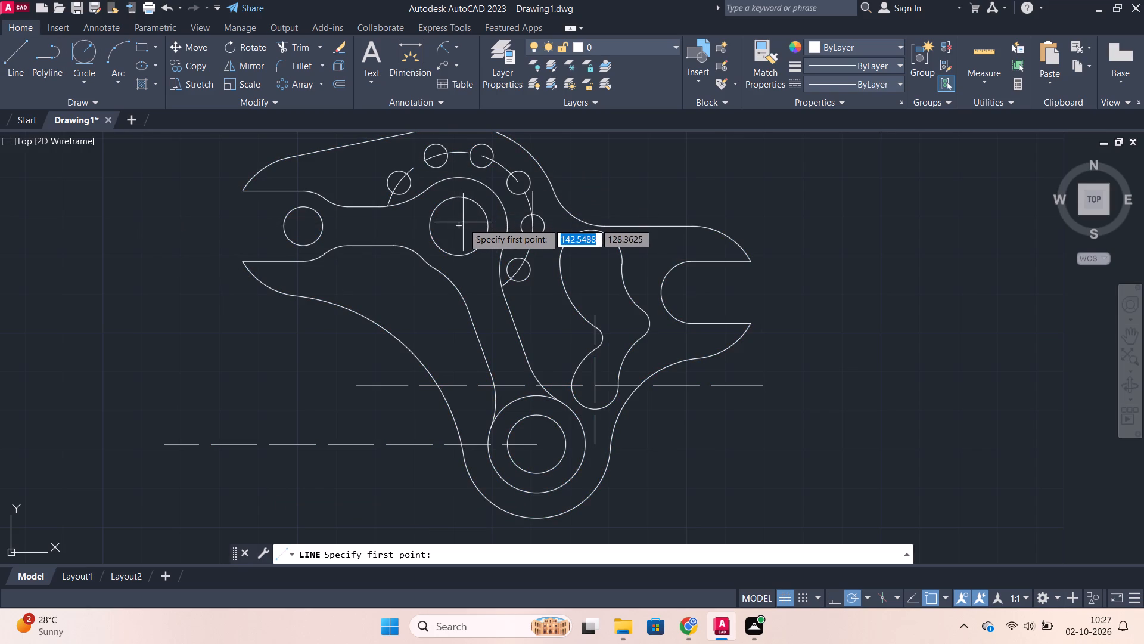
click(456, 225)
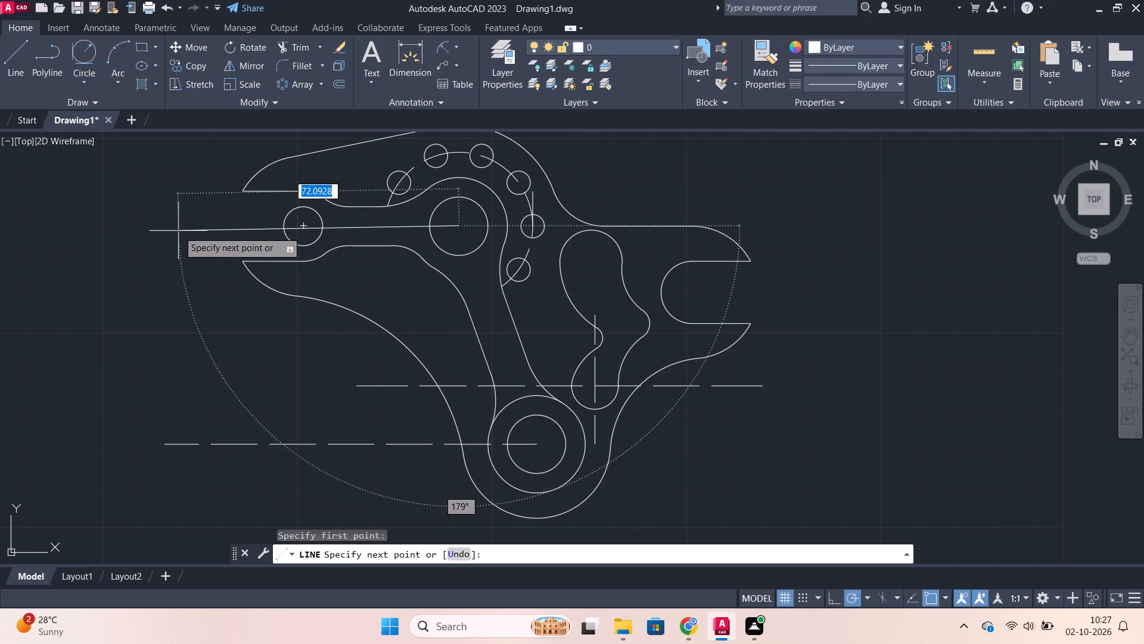
click(179, 229)
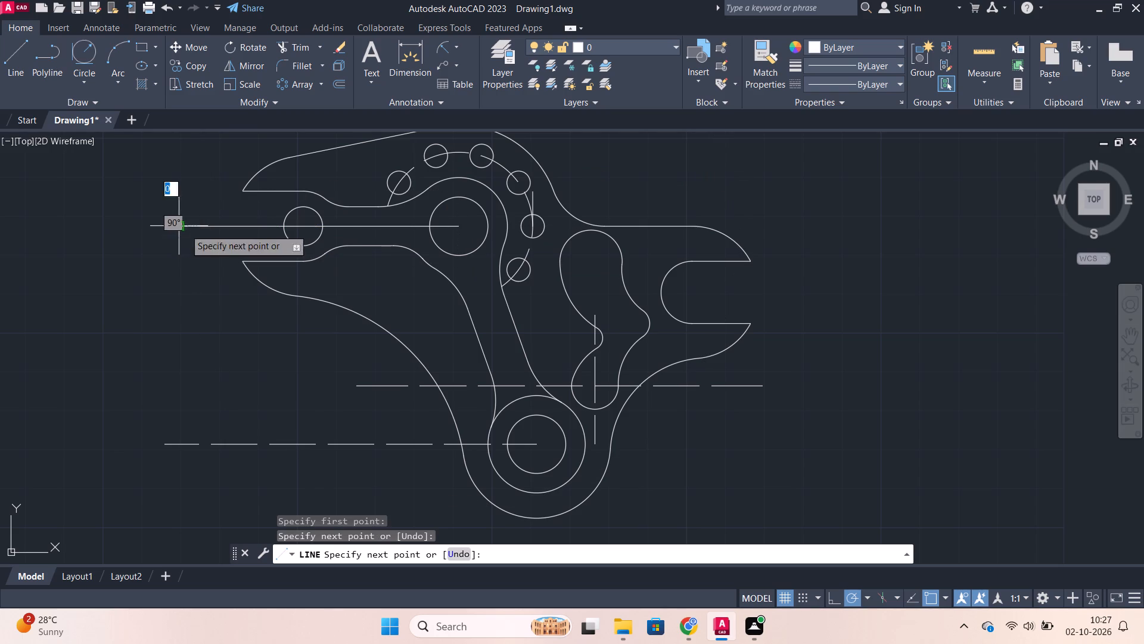
key(Escape)
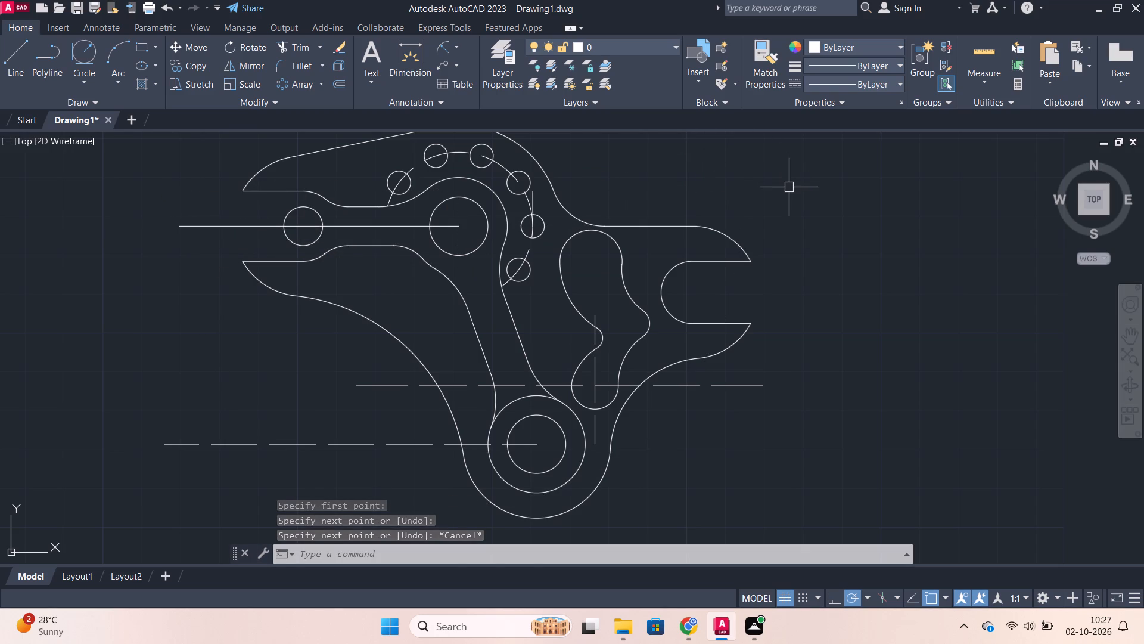
Draw a horizontal line from the right jaw's arc centre rightward past the jaw opening.
key(space)
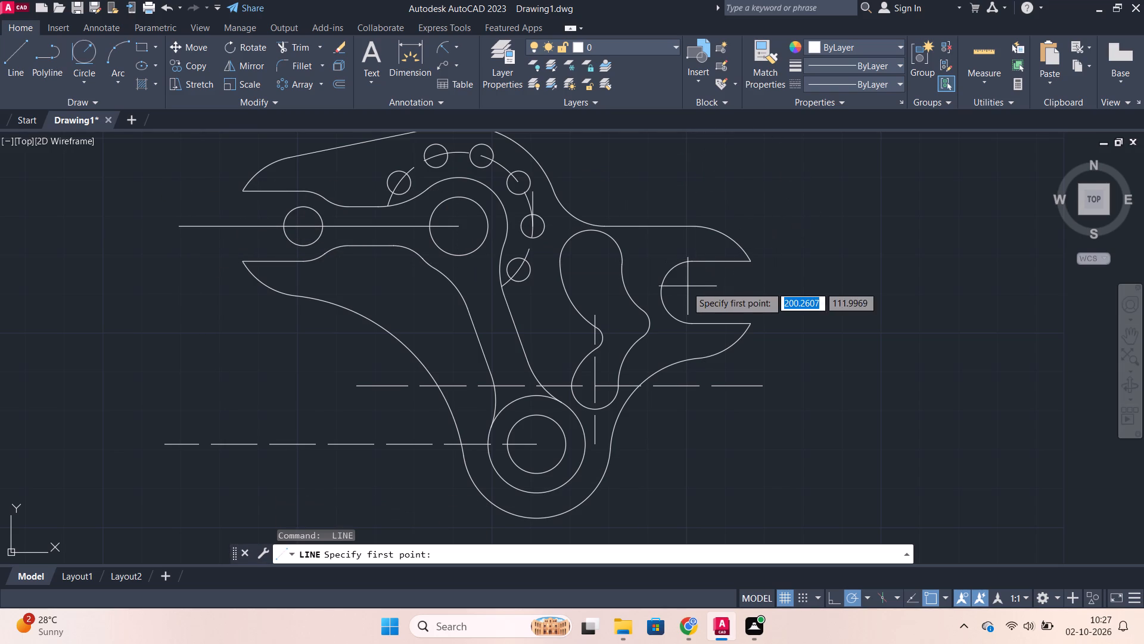
click(690, 293)
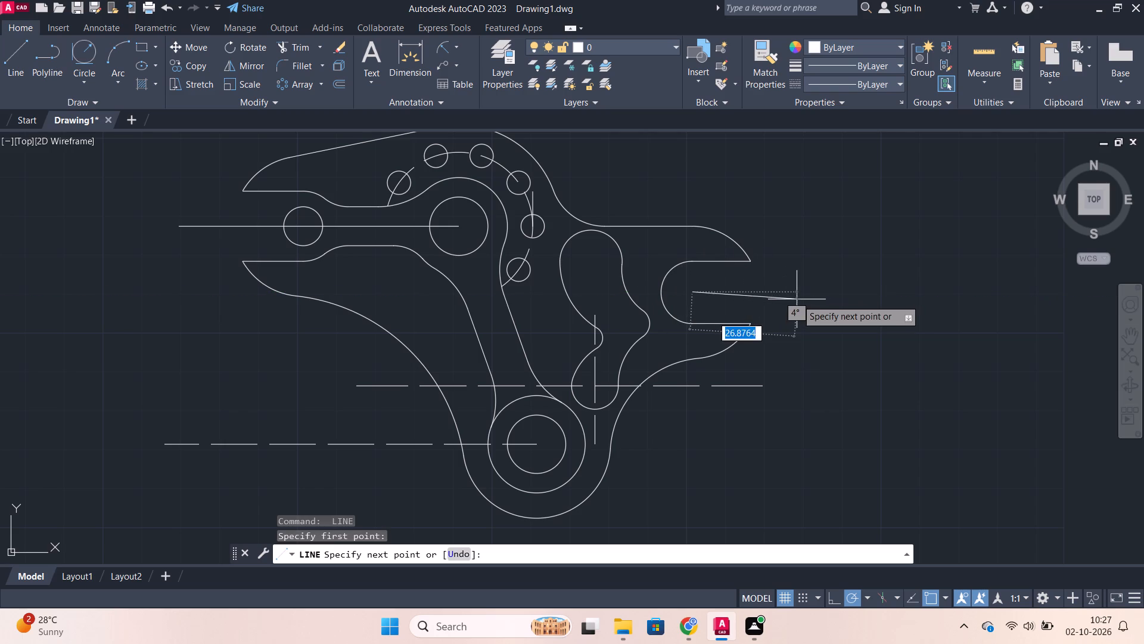
click(823, 294)
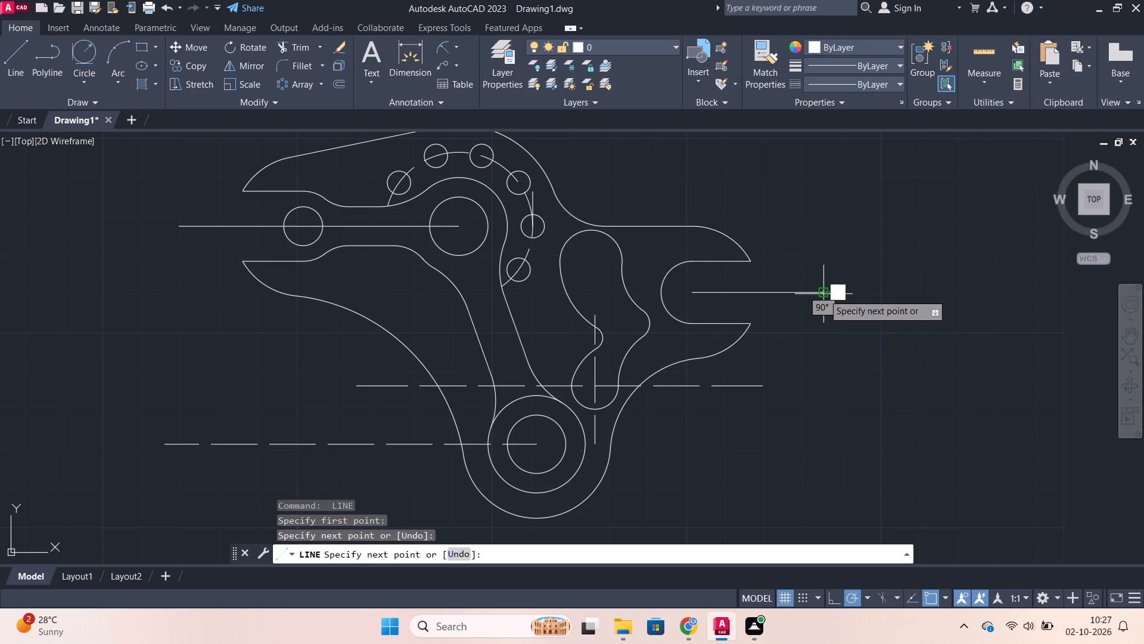
key(Escape)
Lengthen the right jaw's horizontal line leftward until it extends past the web cutout.
click(703, 291)
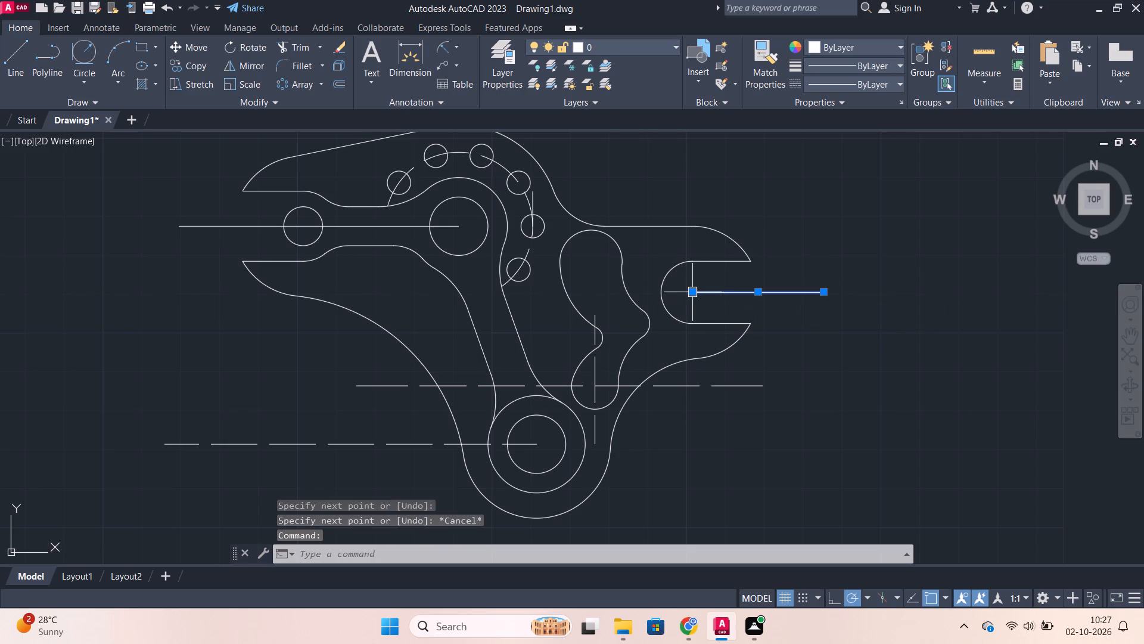
click(728, 324)
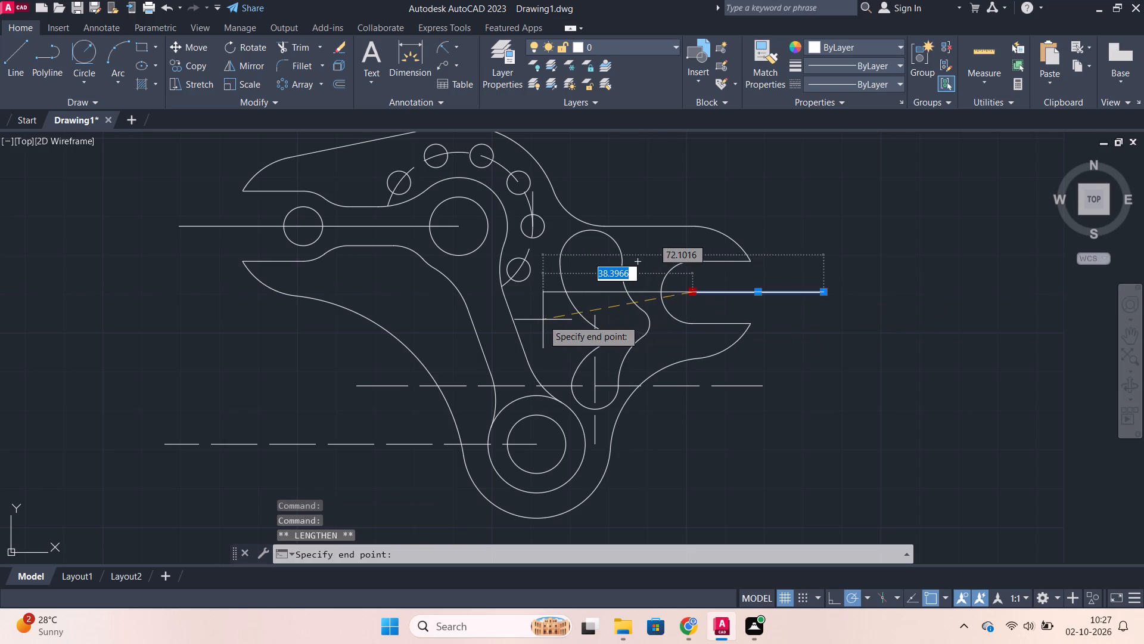
click(549, 320)
key(Escape)
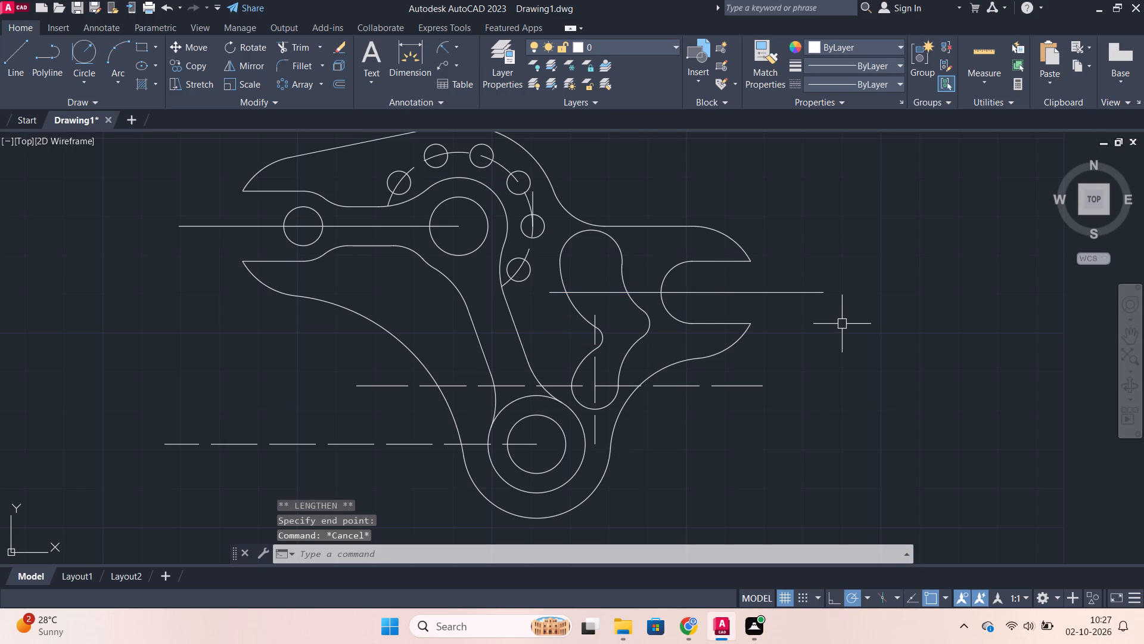
Draw a vertical line from the lower boss's centre downward past the bottom of the outline.
middle_drag(669, 470, 622, 338)
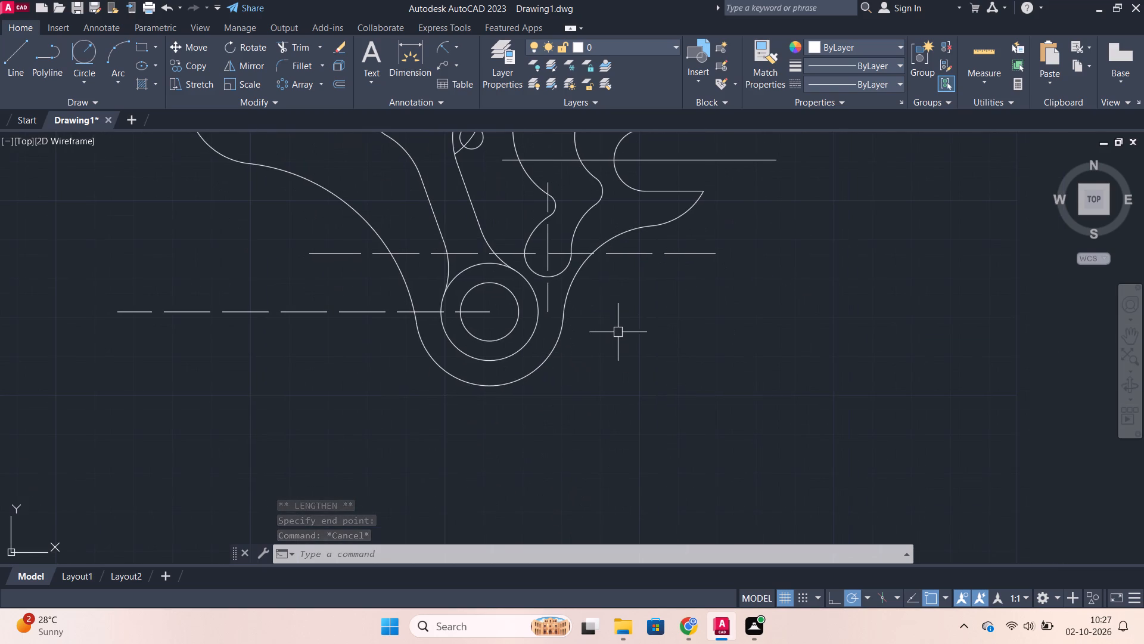
key(l)
key(Return)
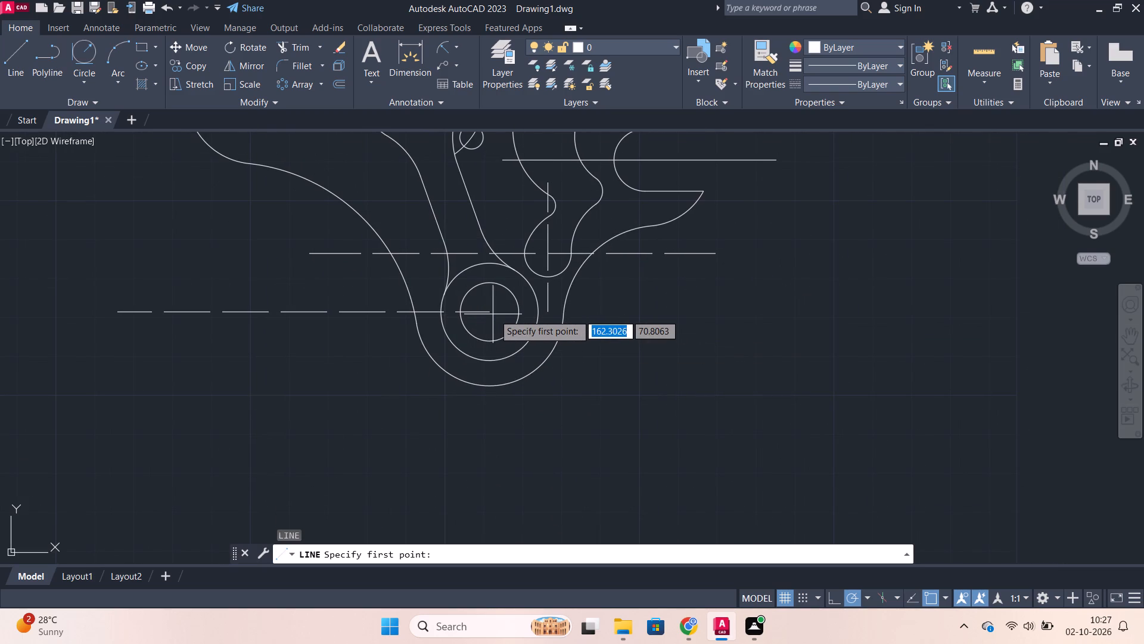
click(490, 314)
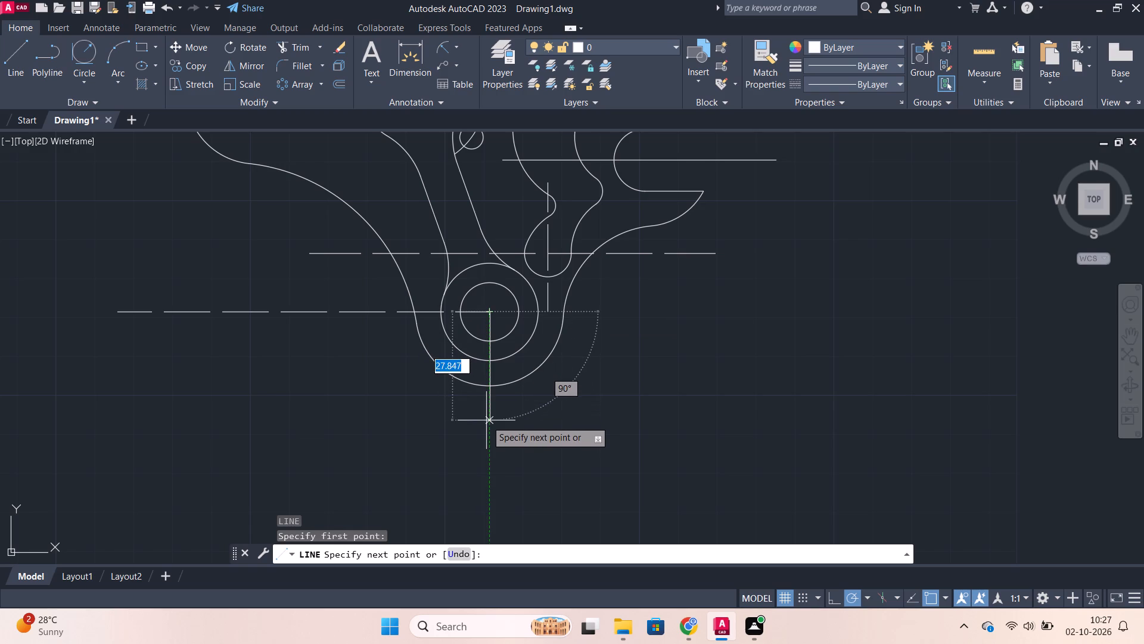
click(486, 431)
key(Return)
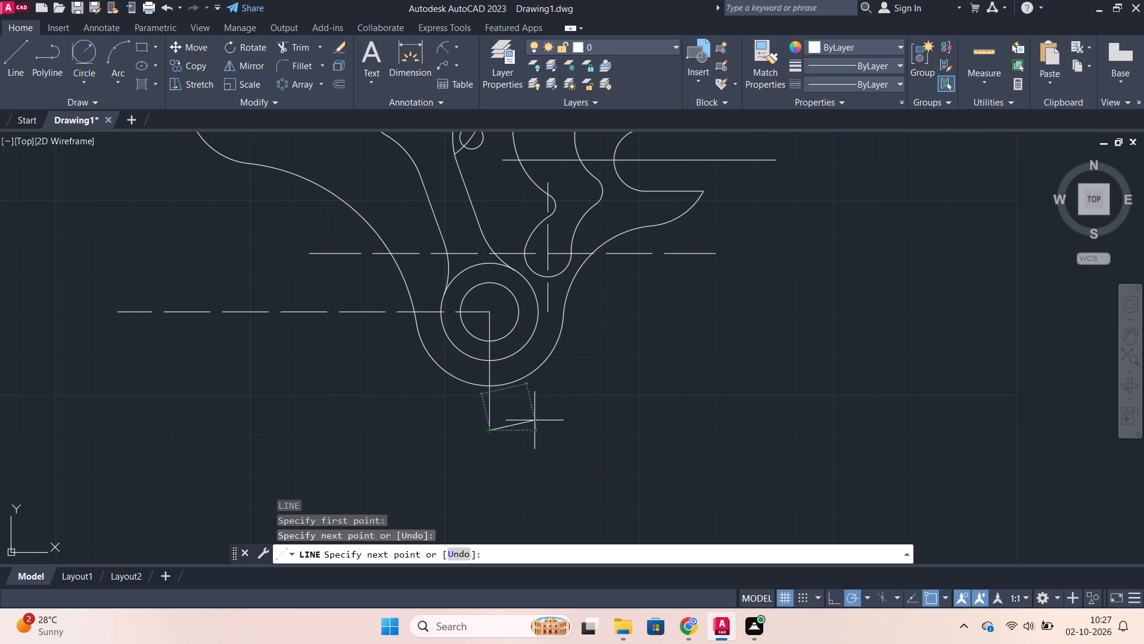
Draw a vertical line from the right jaw's arc centre downward, ending below the lever outline.
key(Return)
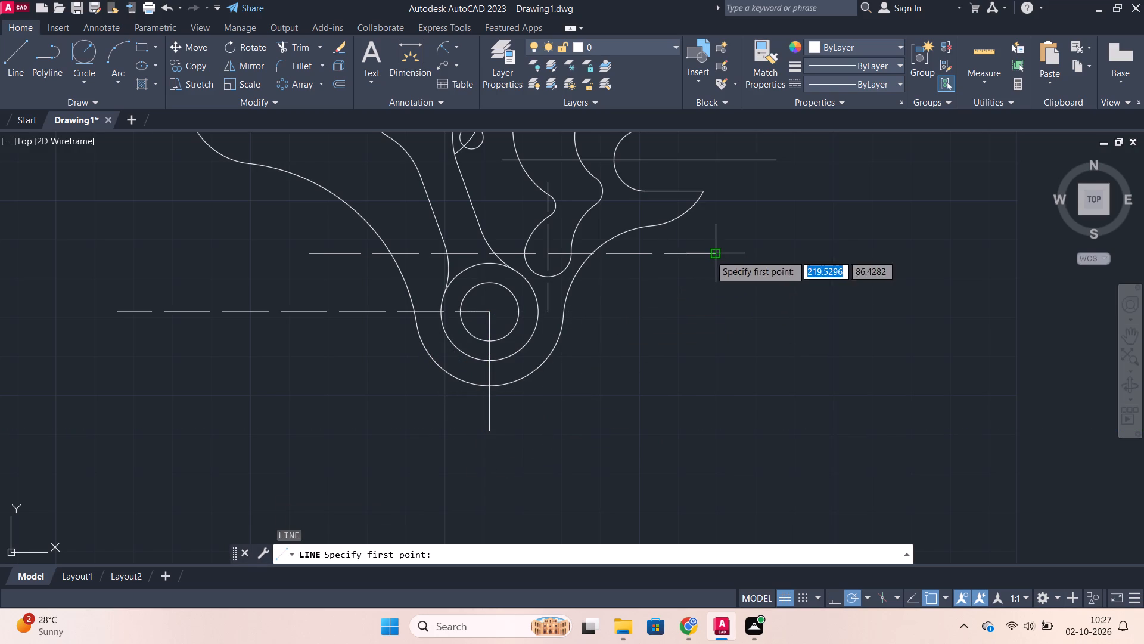
scroll(754, 208, down, 2)
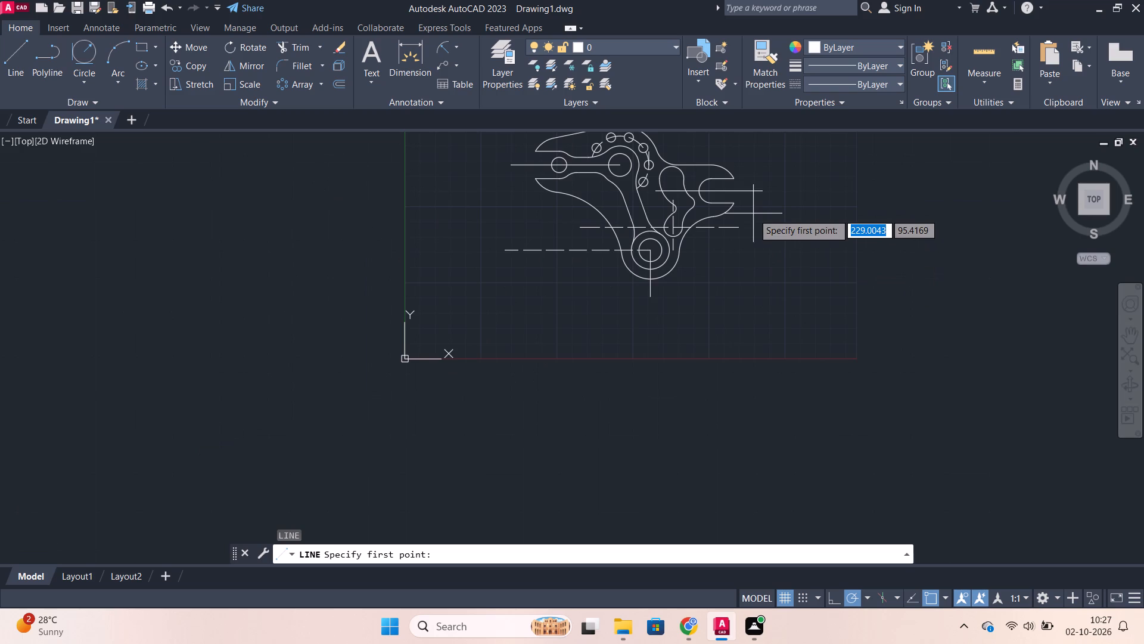
click(708, 188)
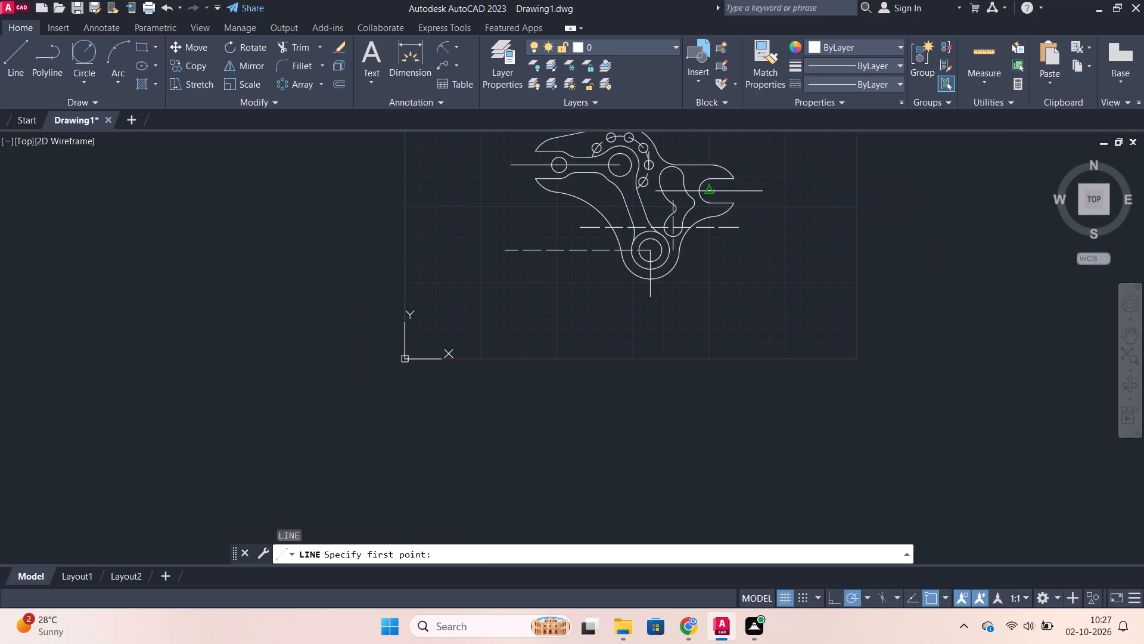
click(708, 299)
key(Return)
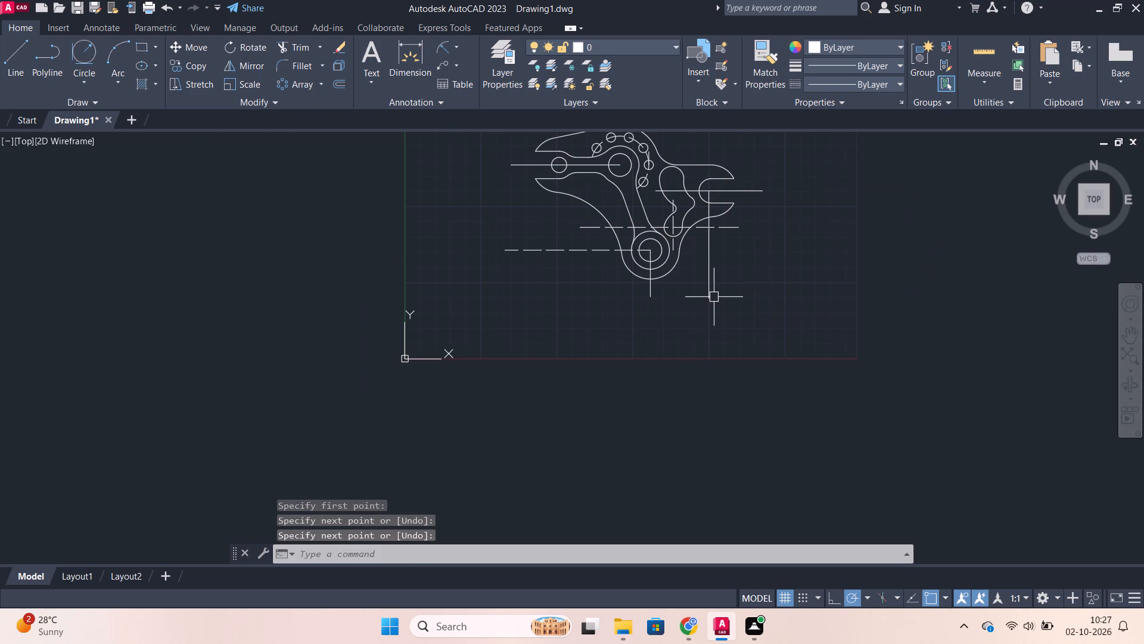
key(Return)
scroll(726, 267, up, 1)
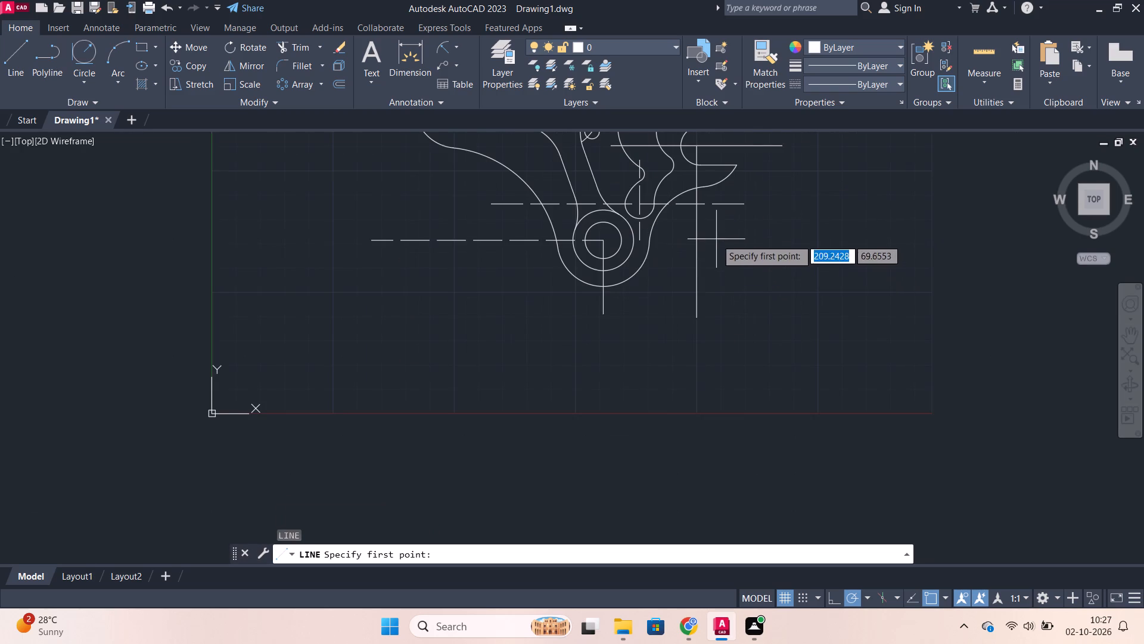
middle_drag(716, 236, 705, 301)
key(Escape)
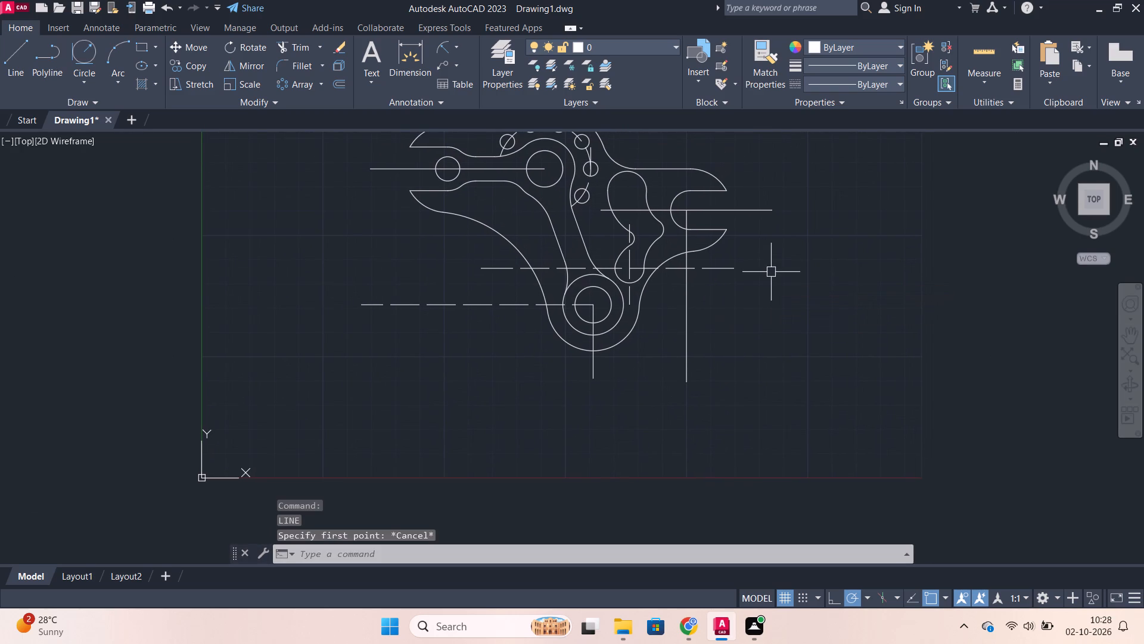
Apply the ACAD_ISO02W100 linetype to both jaws' horizontal lines and the vertical lines from the lower boss and the right jaw.
middle_drag(767, 265, 710, 385)
click(693, 332)
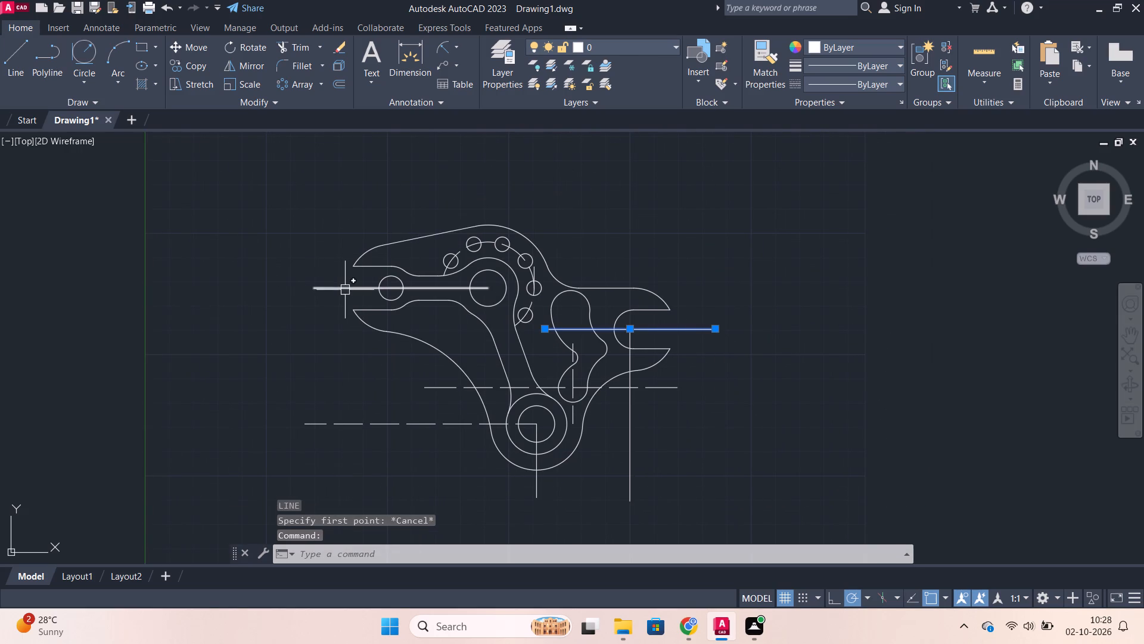
click(322, 289)
click(537, 484)
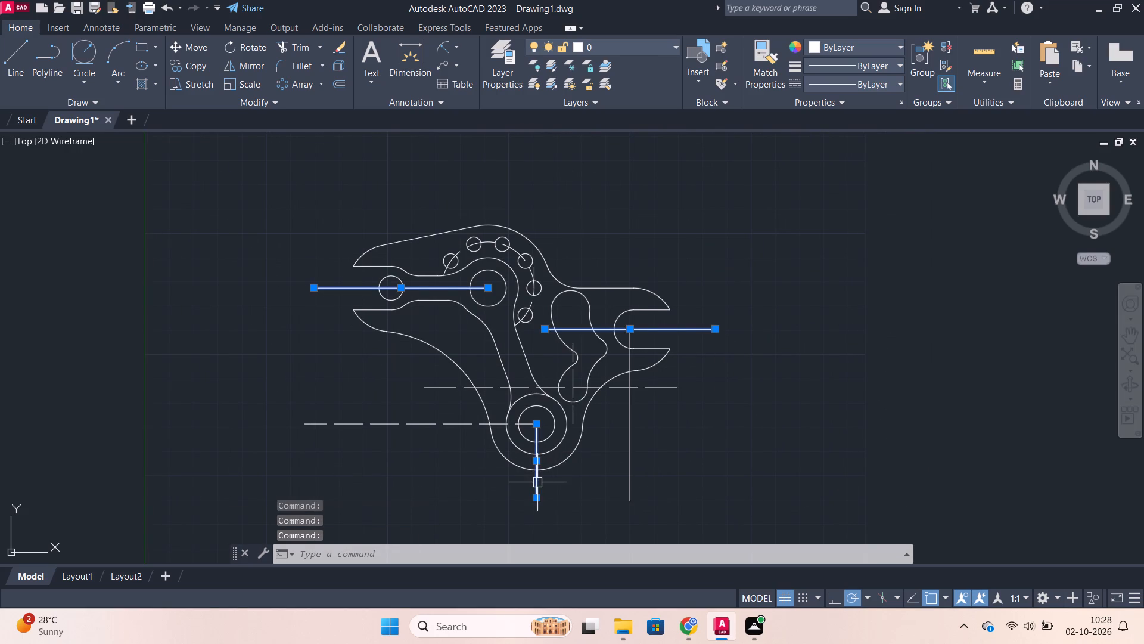
click(862, 83)
click(862, 135)
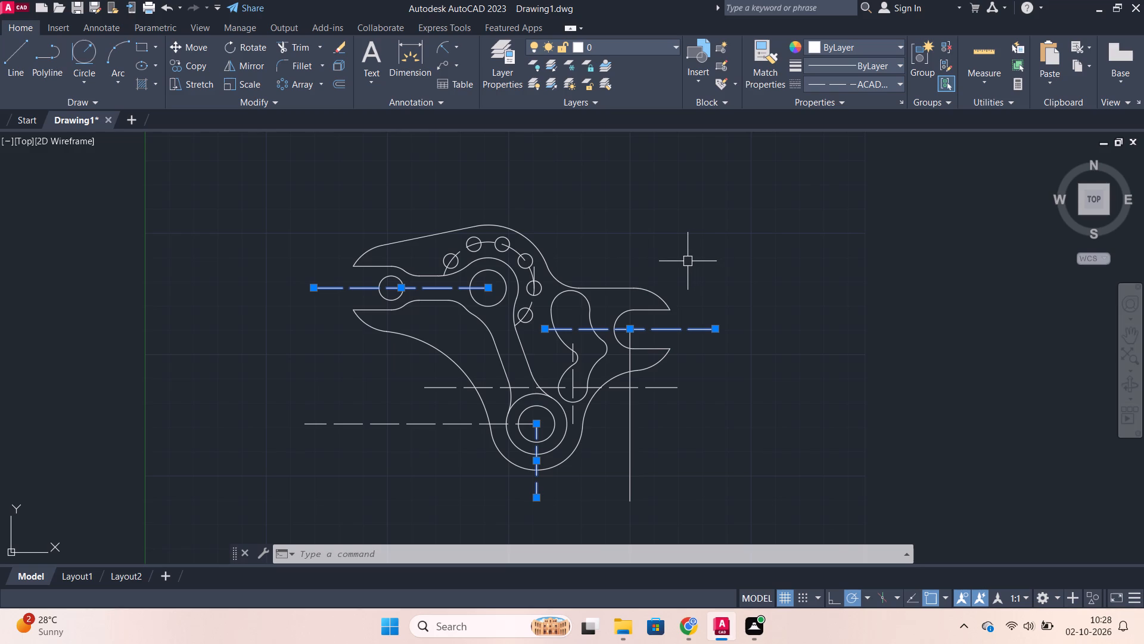
scroll(685, 283, up, 1)
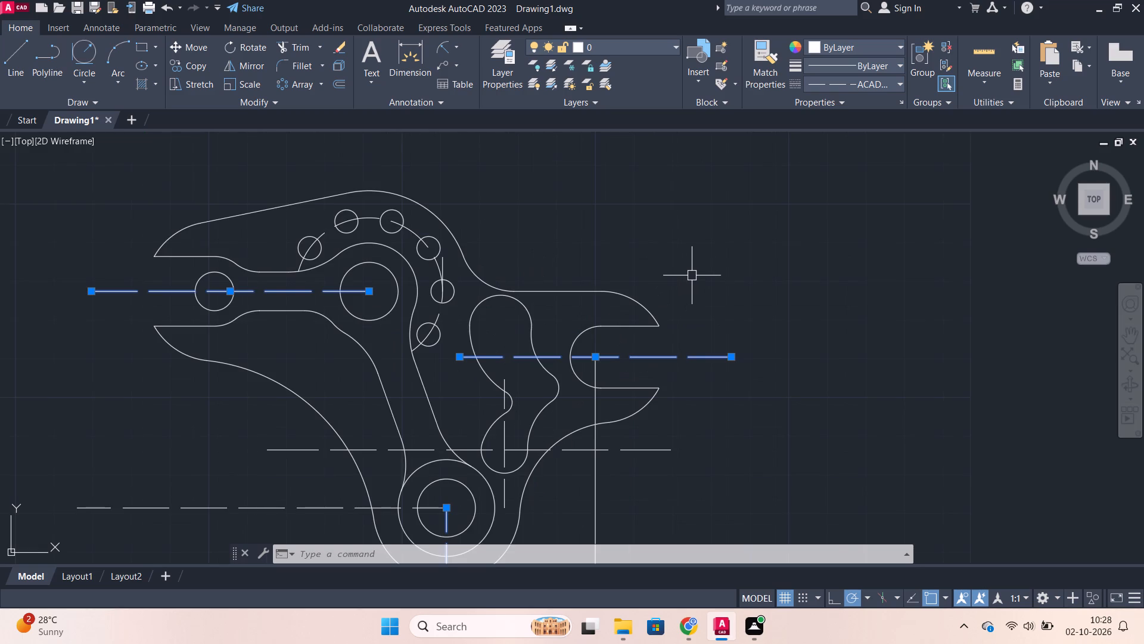
scroll(683, 414, down, 1)
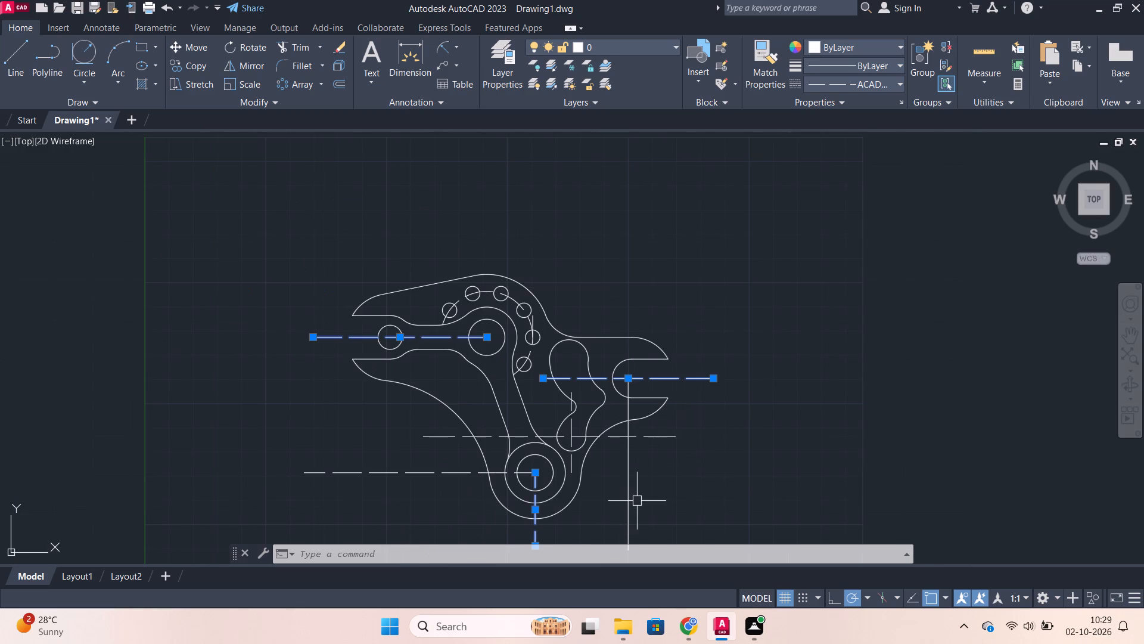
click(632, 485)
click(862, 85)
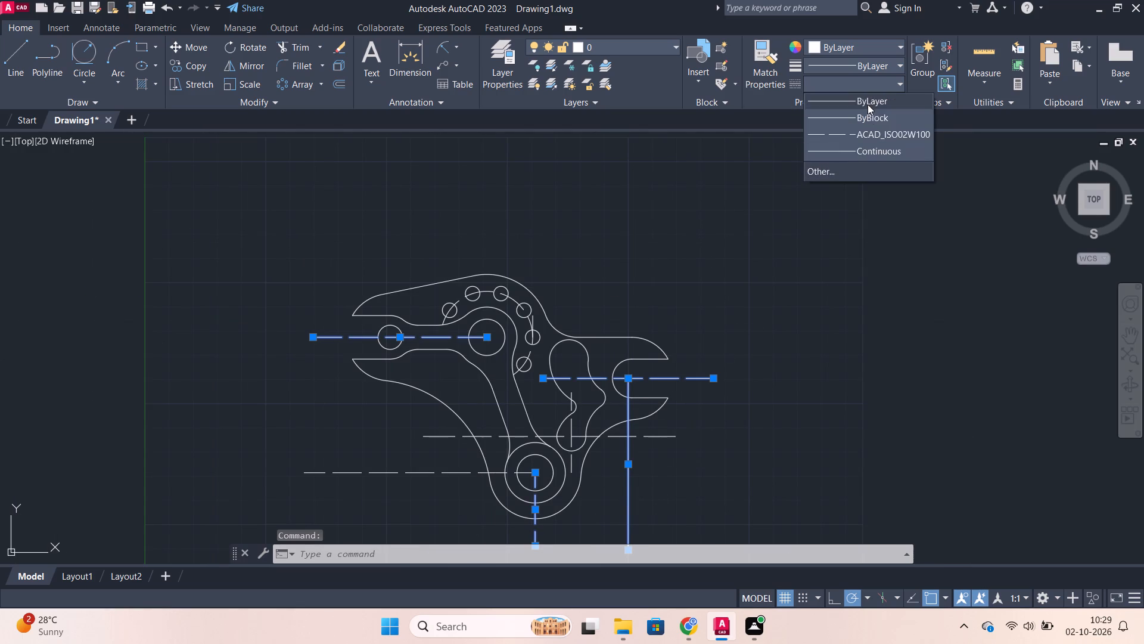
click(873, 128)
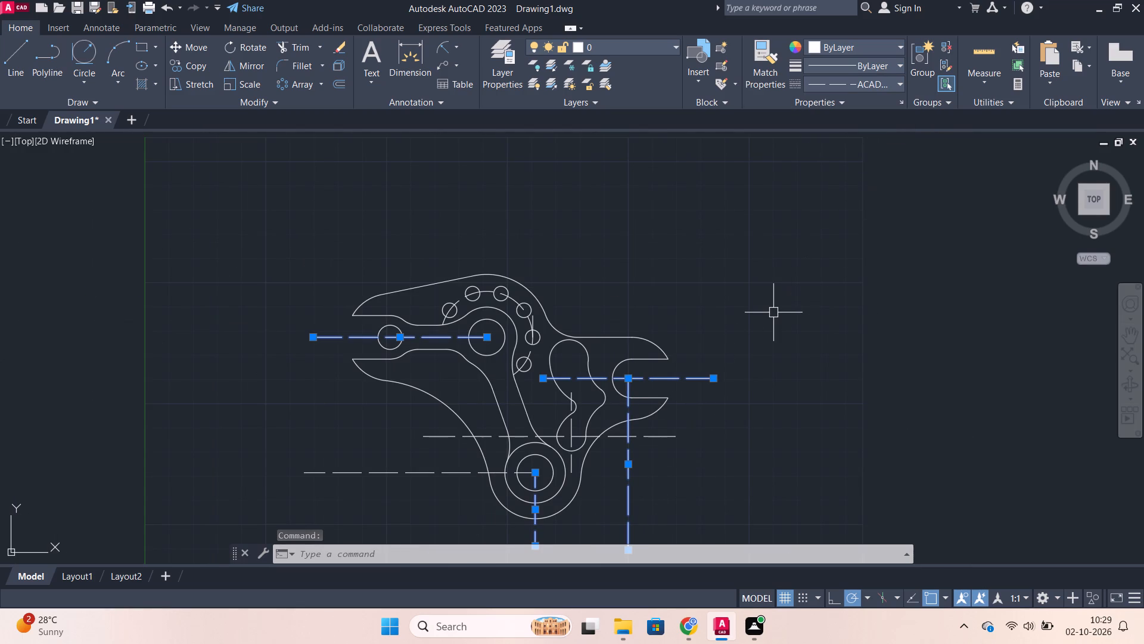
Colour the four selected jaw and lower boss centrelines red (205,32,39).
click(859, 64)
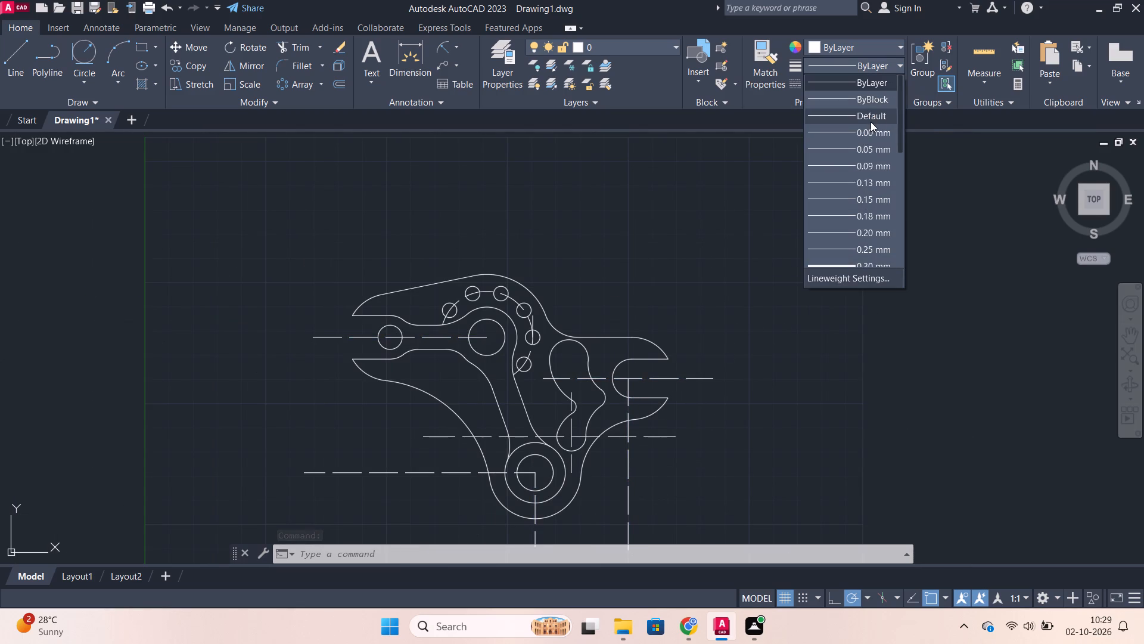
click(856, 48)
click(877, 48)
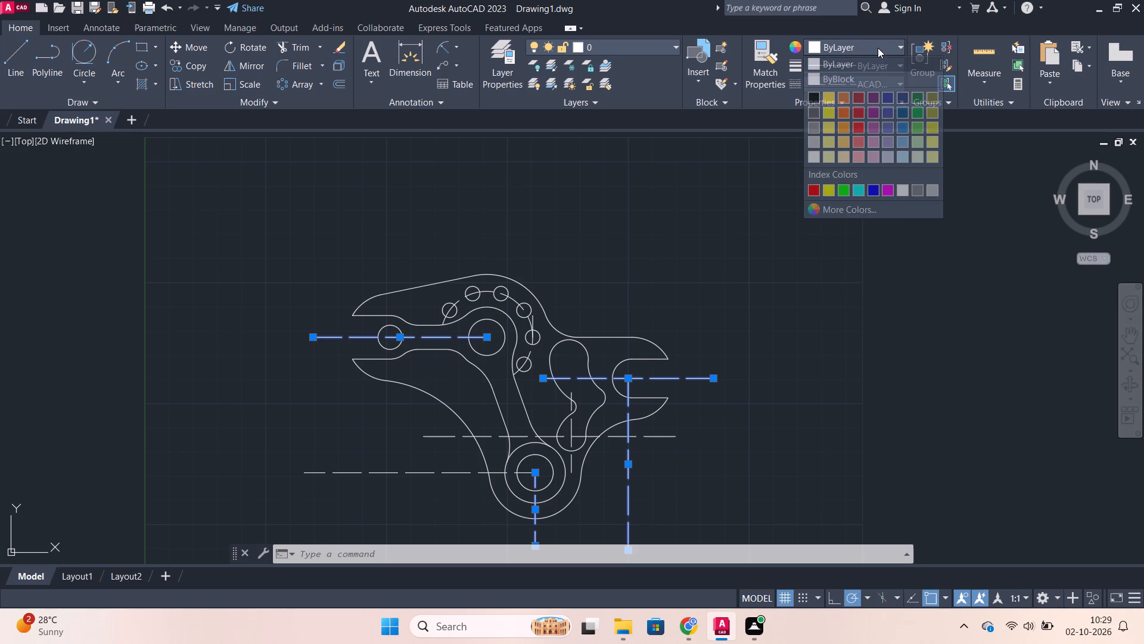
click(860, 115)
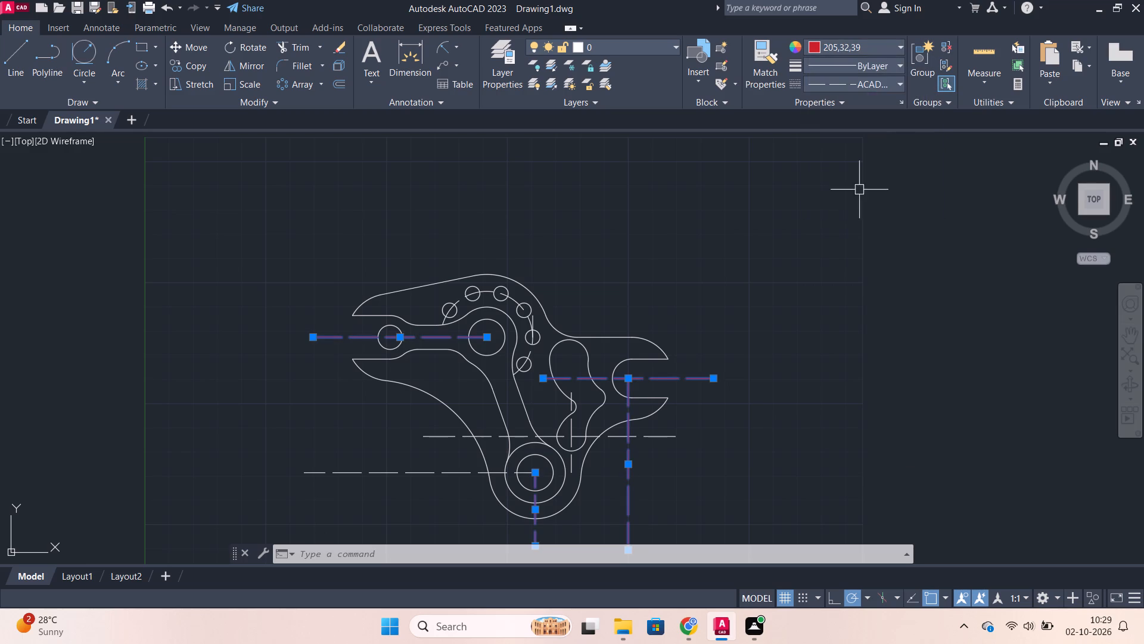
key(Escape)
Colour the web cutout's vertical centreline and the short vertical line at the small hole circle the same red.
scroll(558, 459, up, 2)
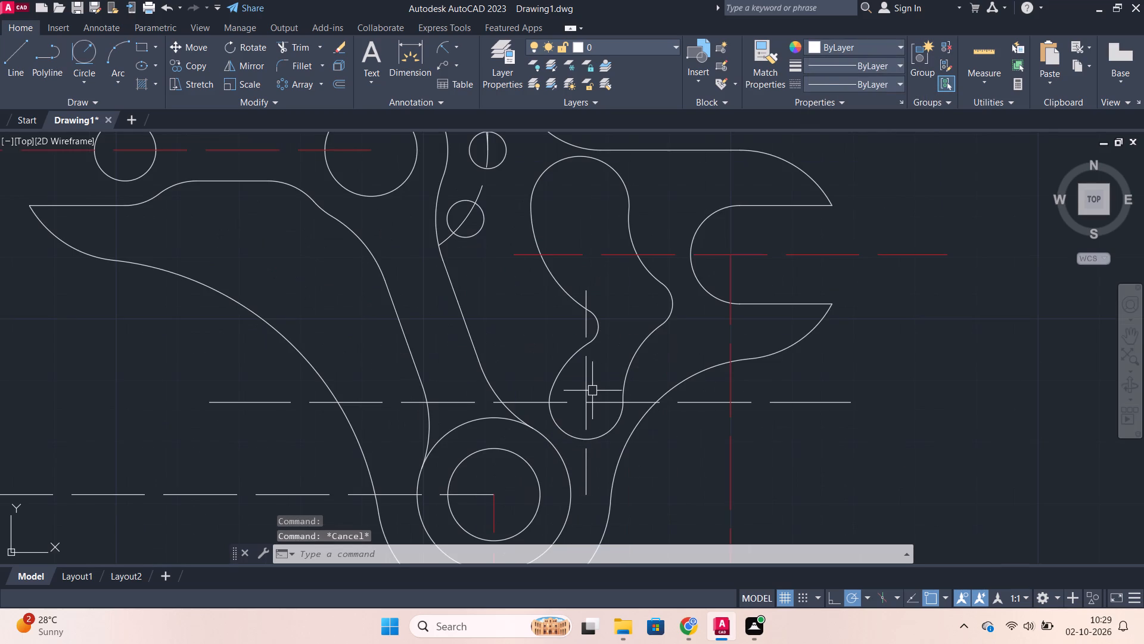
click(591, 389)
middle_drag(510, 246, 481, 391)
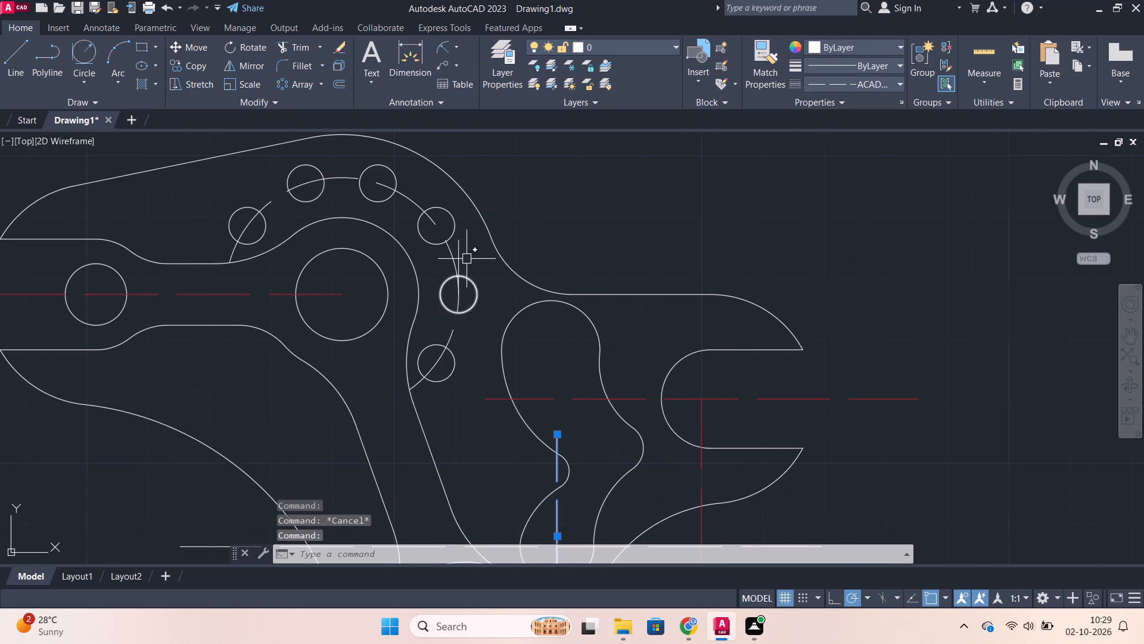
click(461, 247)
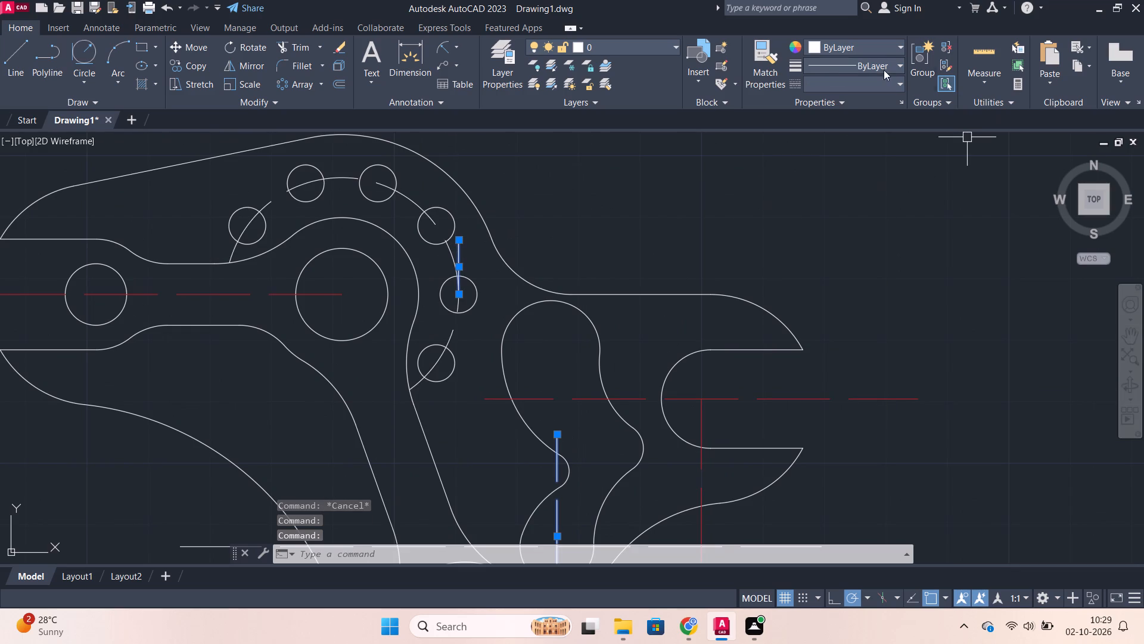
click(843, 51)
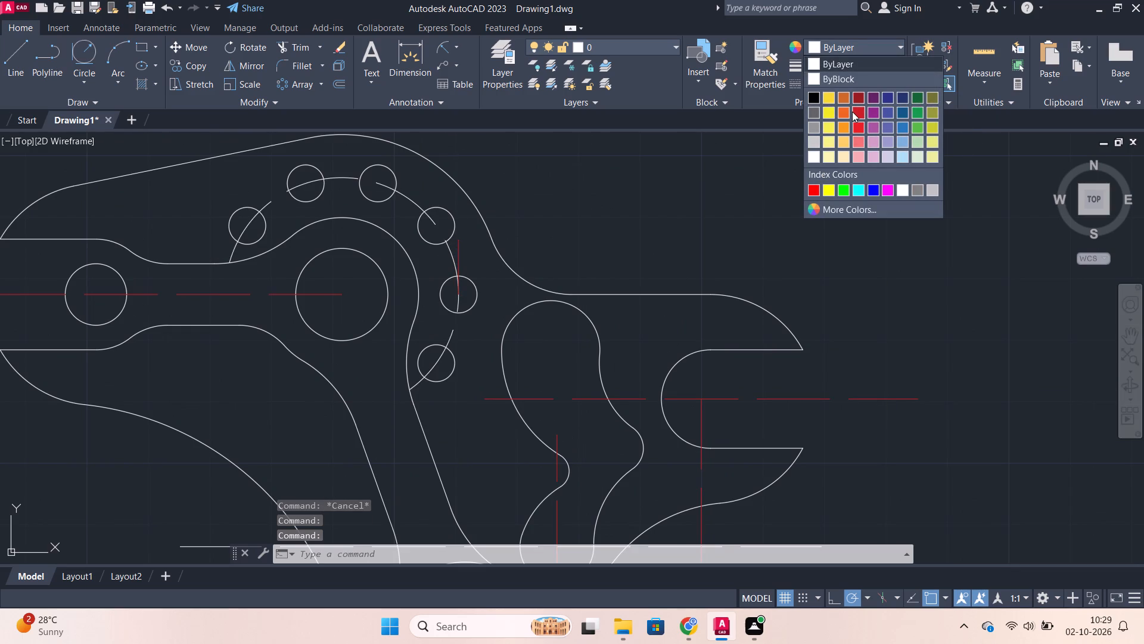
click(852, 112)
key(Escape)
scroll(857, 250, down, 2)
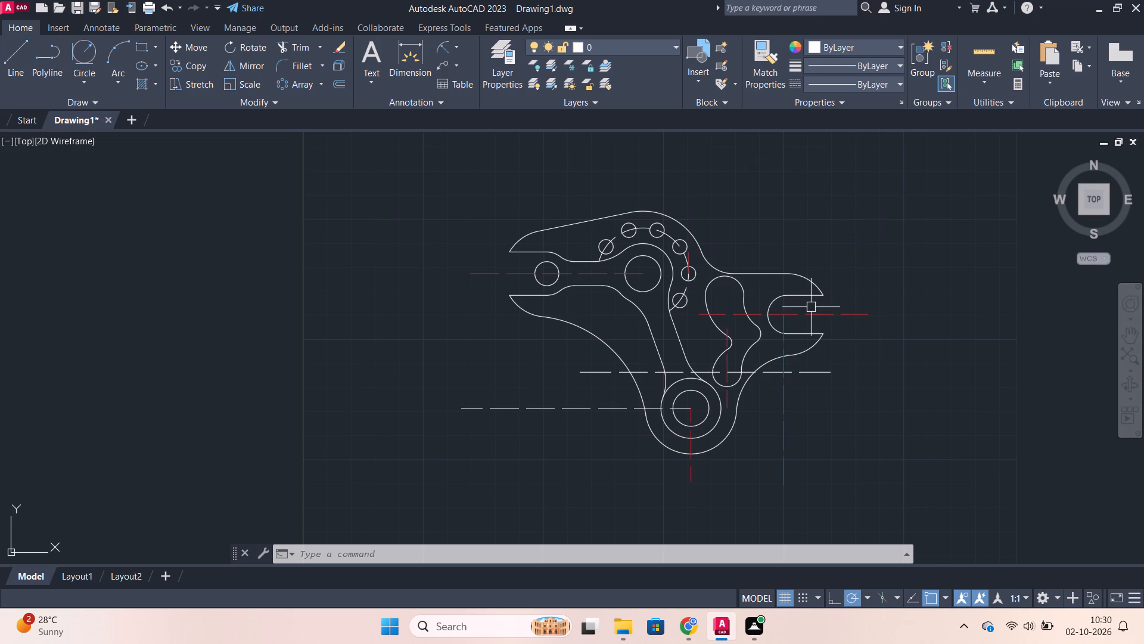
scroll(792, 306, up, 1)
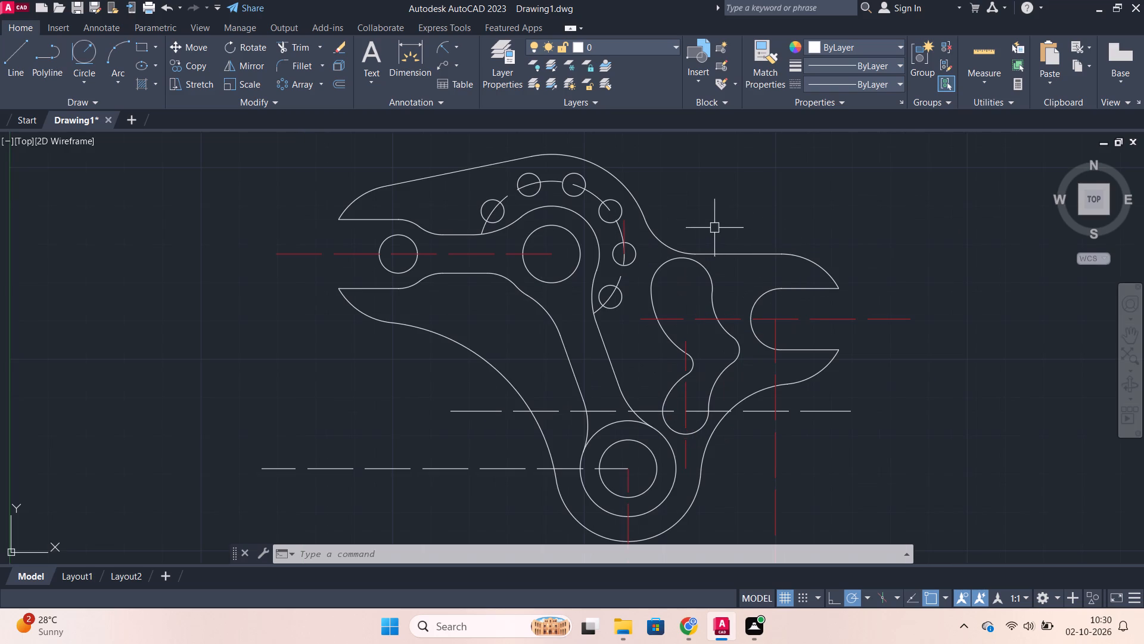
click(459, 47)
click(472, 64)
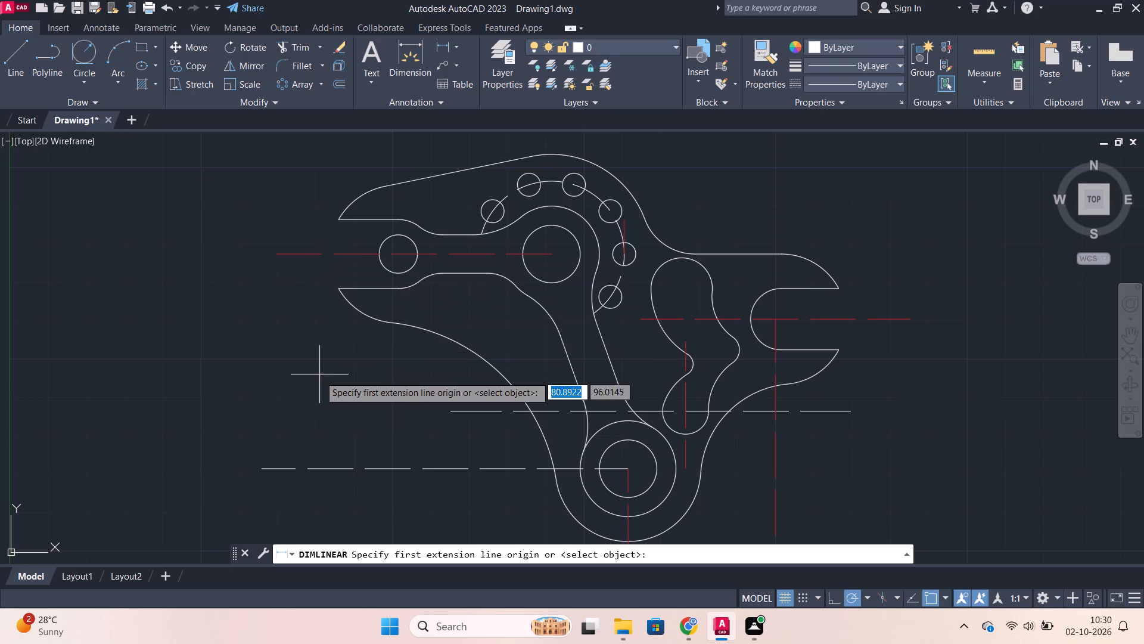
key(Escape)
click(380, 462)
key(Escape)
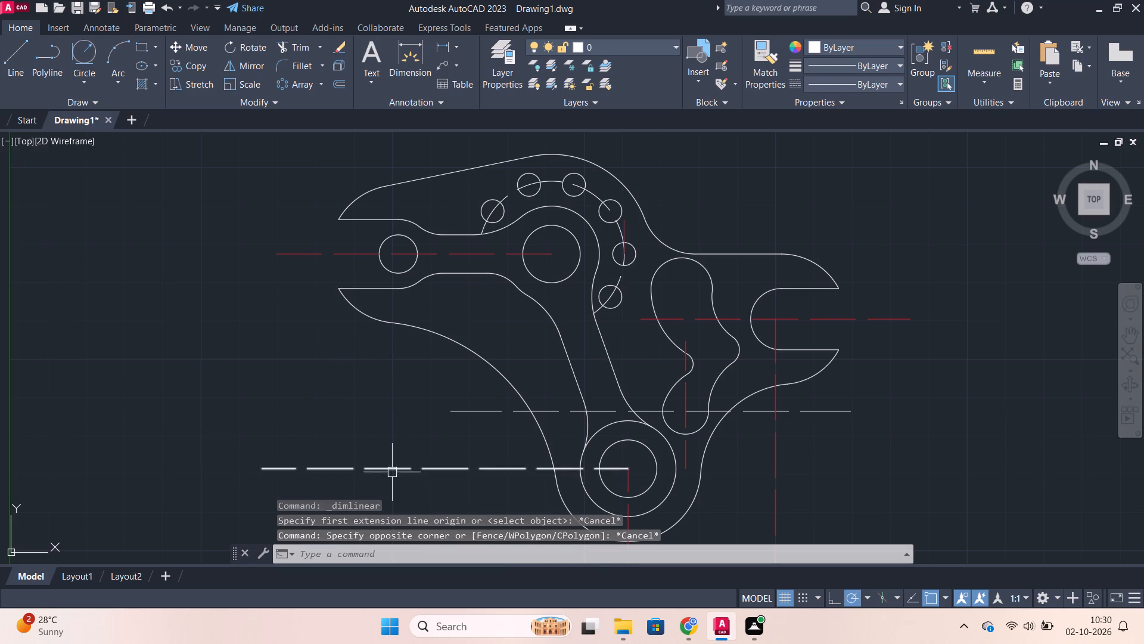
Colour the lower boss's horizontal centreline, the web cutout's lower horizontal centreline and the small holes' dashed arc red (205,32,39).
click(387, 474)
click(472, 415)
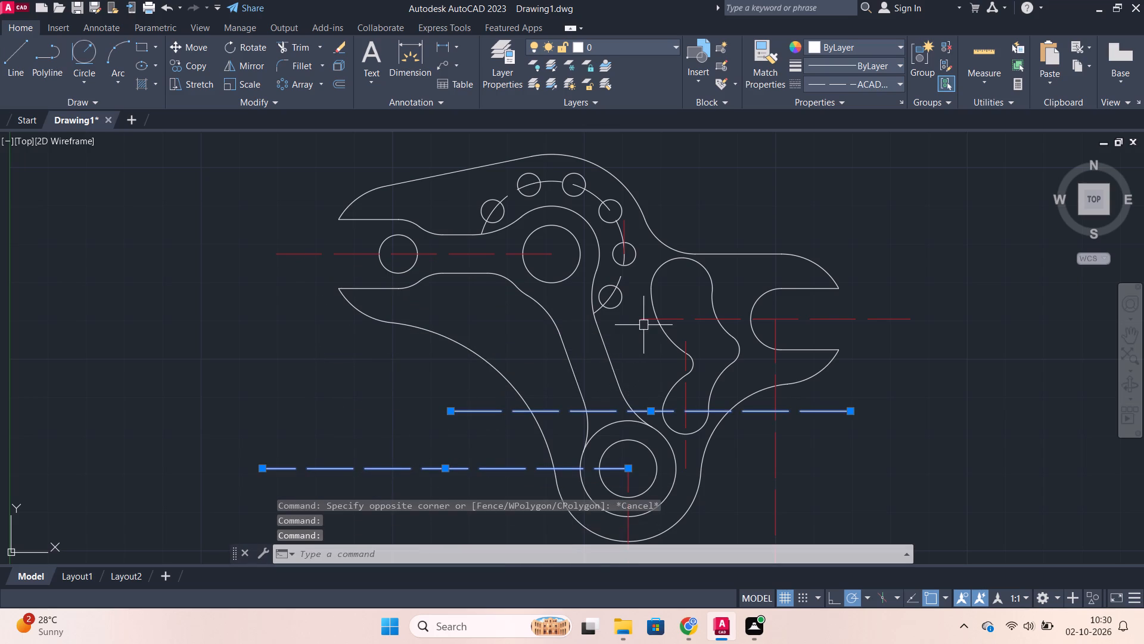
click(599, 194)
click(863, 45)
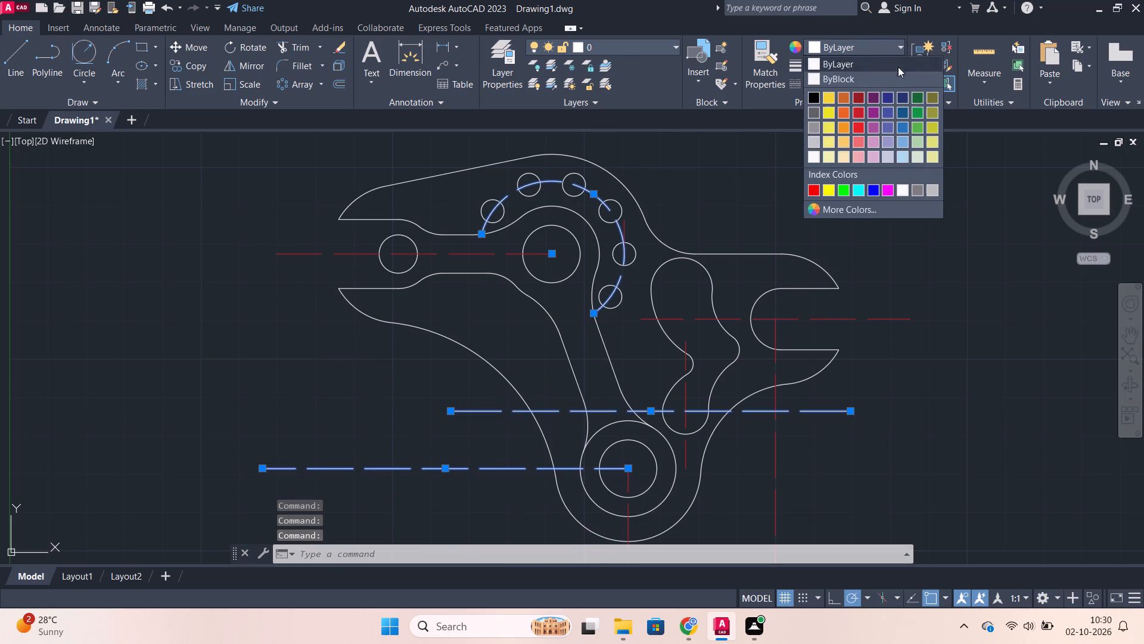
click(854, 113)
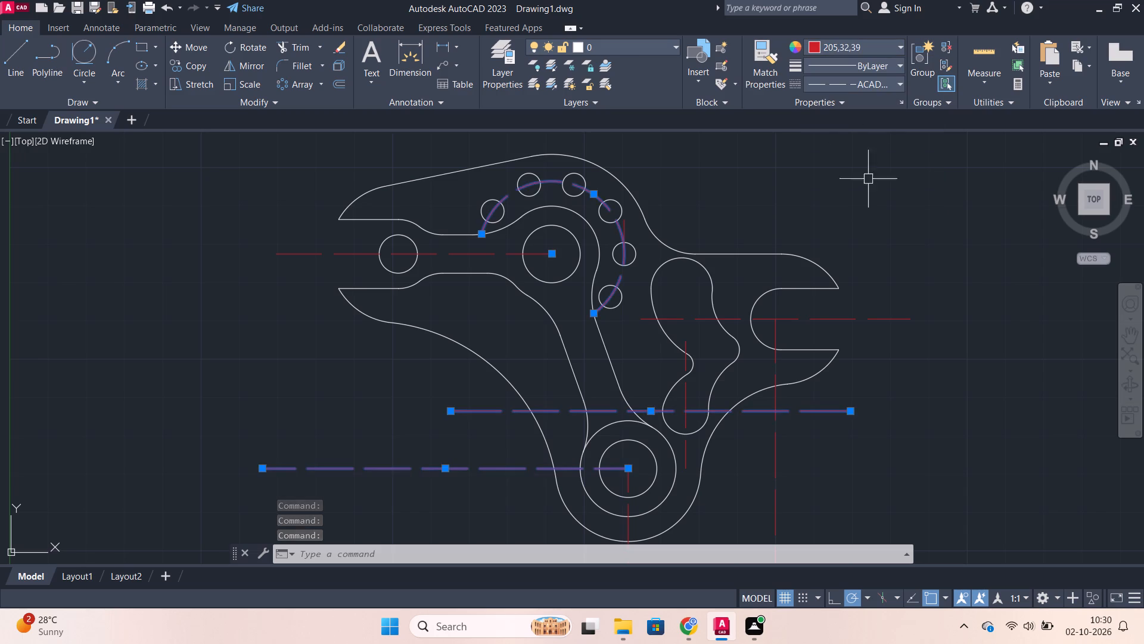
key(Escape)
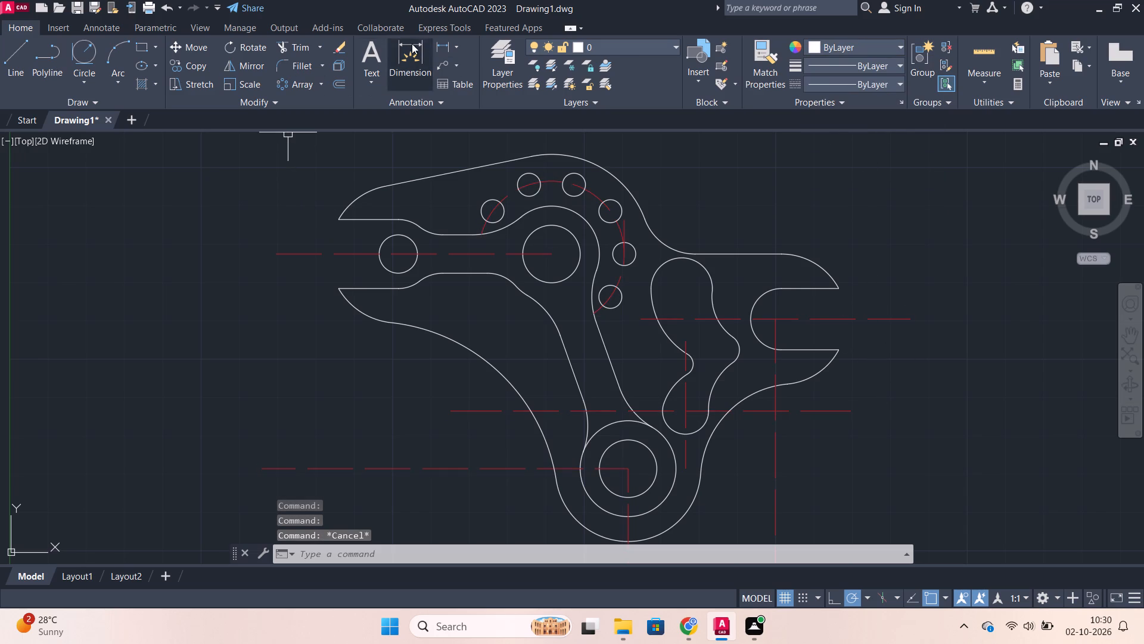
Add a vertical linear dimension between the left jaw's and the lower boss's horizontal centrelines, placed outside the left end of the lever.
click(447, 42)
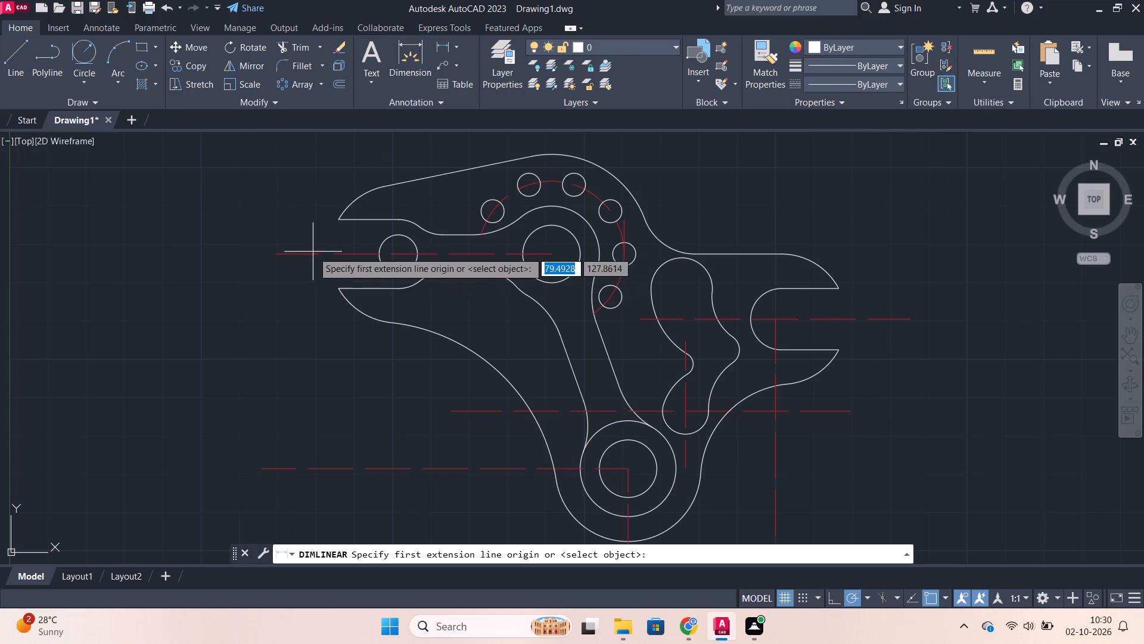
click(313, 252)
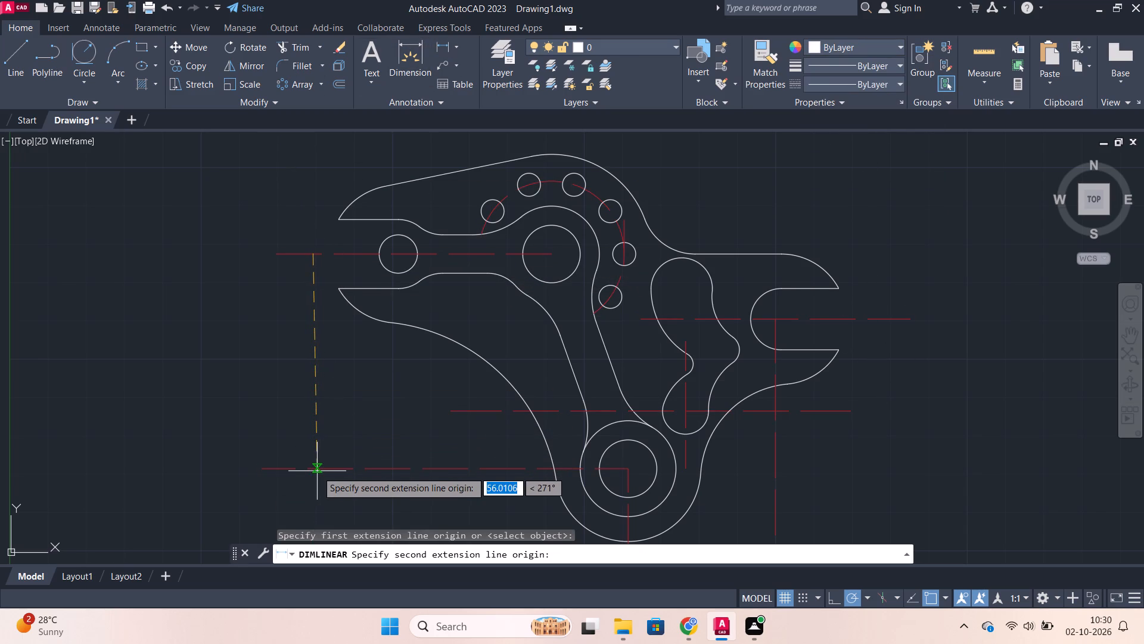
click(315, 470)
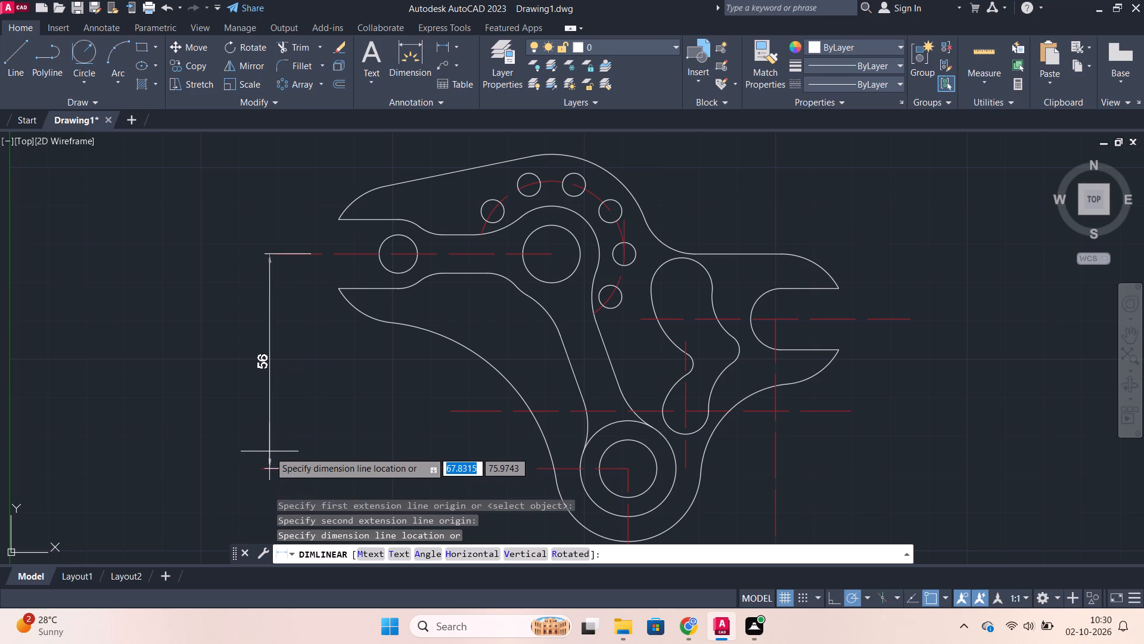
click(250, 450)
Add a horizontal linear dimension from the left jaw's hole centre to the lower boss's vertical centreline, placed below the outline.
scroll(286, 388, down, 1)
scroll(483, 385, up, 1)
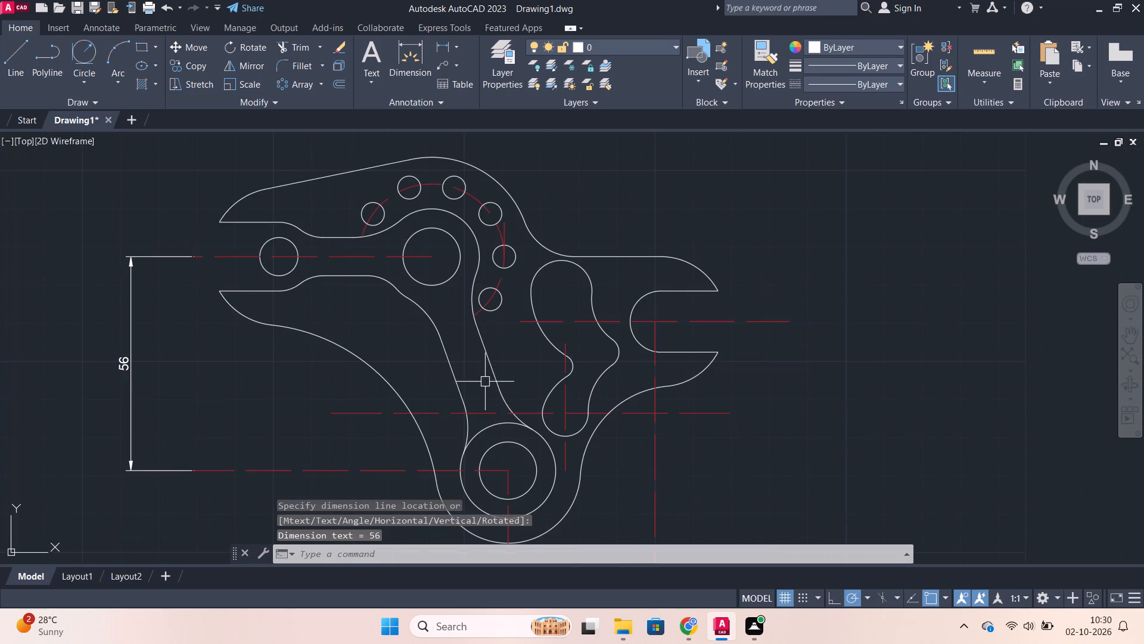
middle_drag(347, 401, 481, 277)
scroll(460, 274, down, 1)
middle_drag(424, 338, 369, 388)
middle_drag(362, 332, 293, 368)
scroll(286, 354, up, 1)
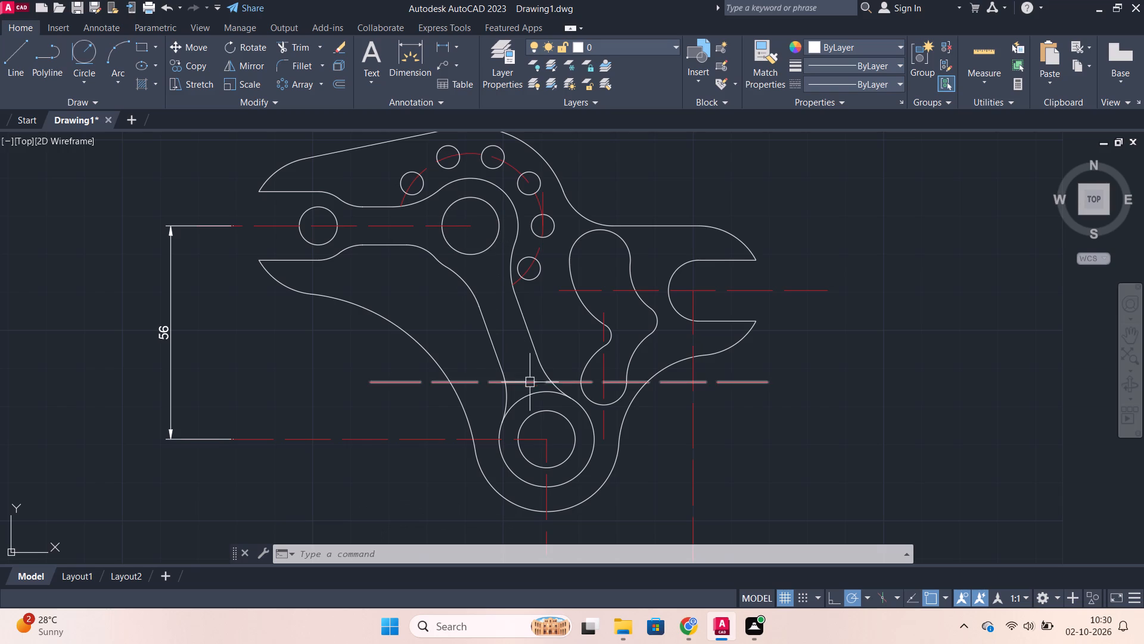
key(space)
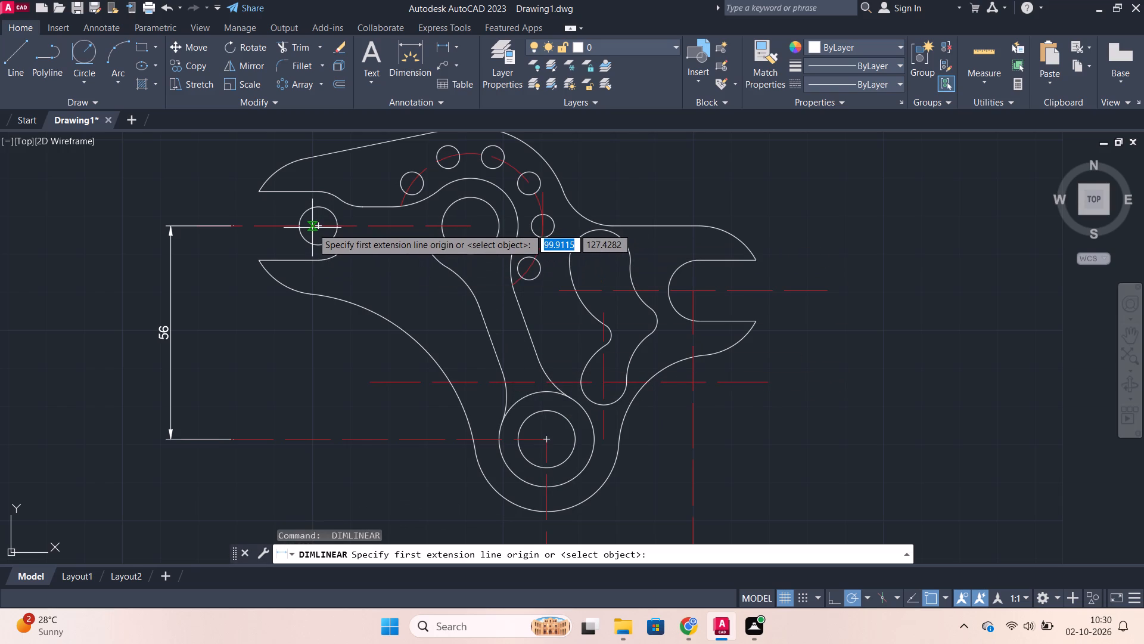
click(319, 228)
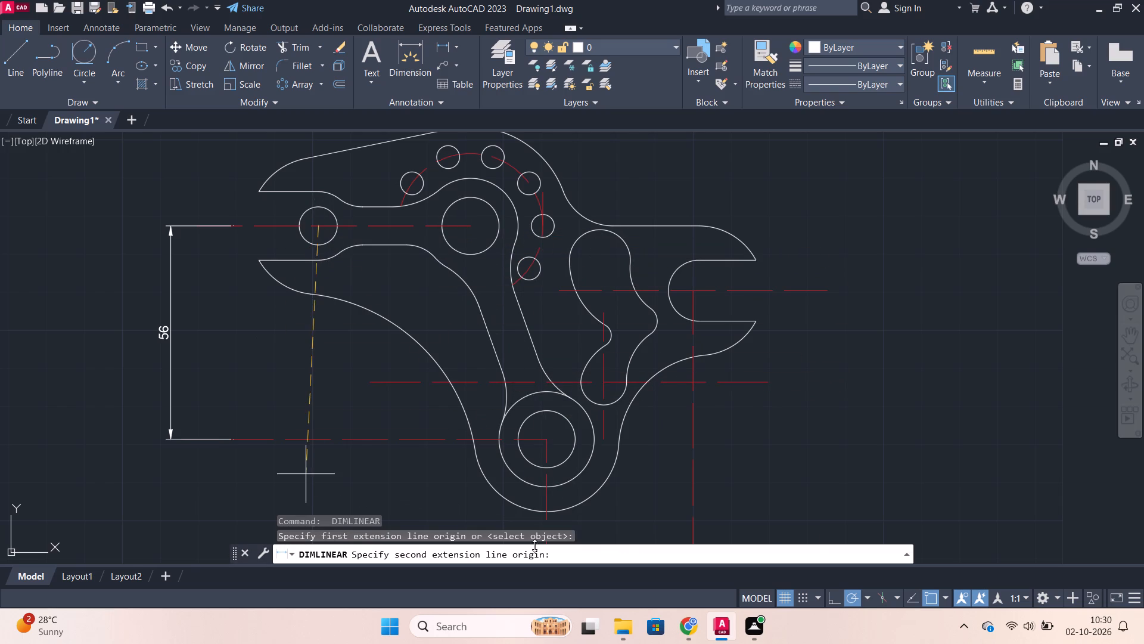
middle_drag(414, 491, 425, 347)
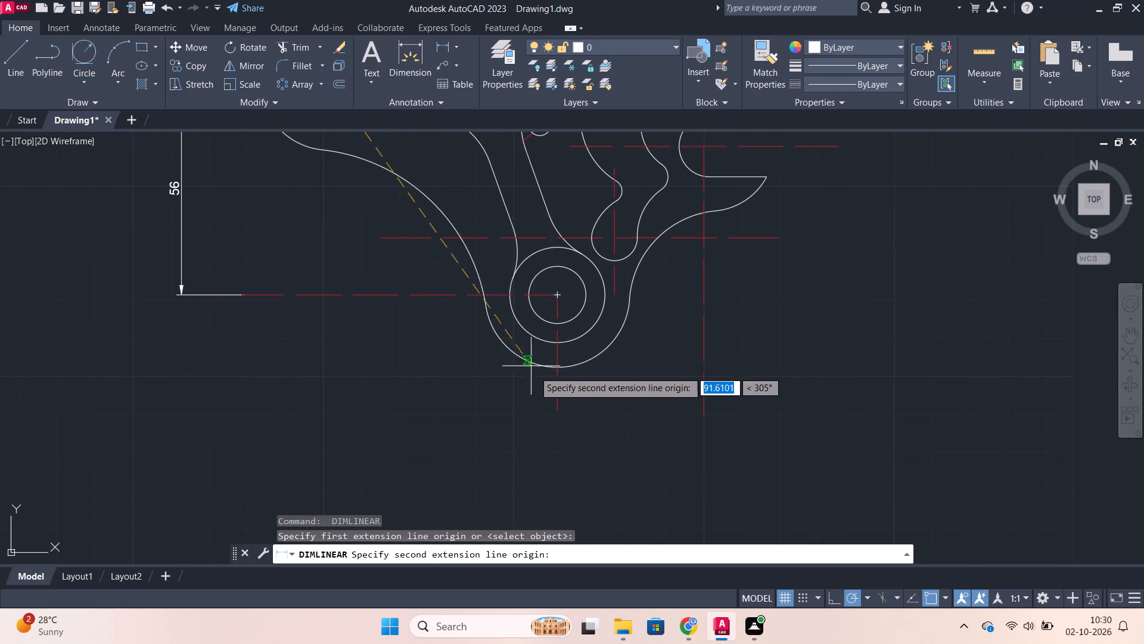
click(555, 392)
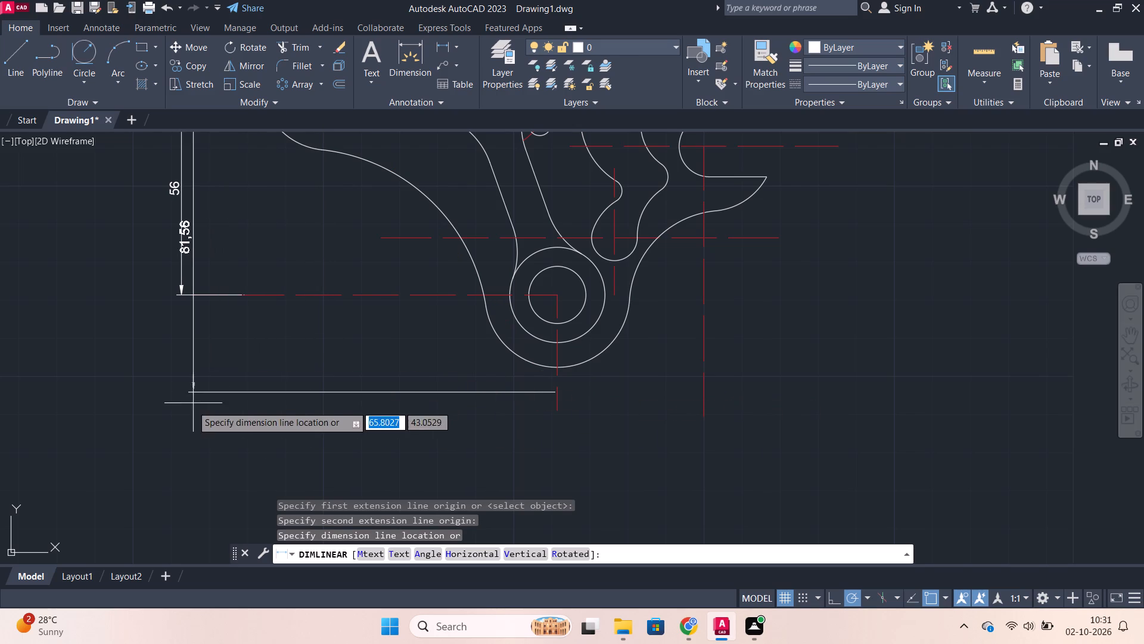
click(330, 393)
middle_drag(403, 346, 399, 385)
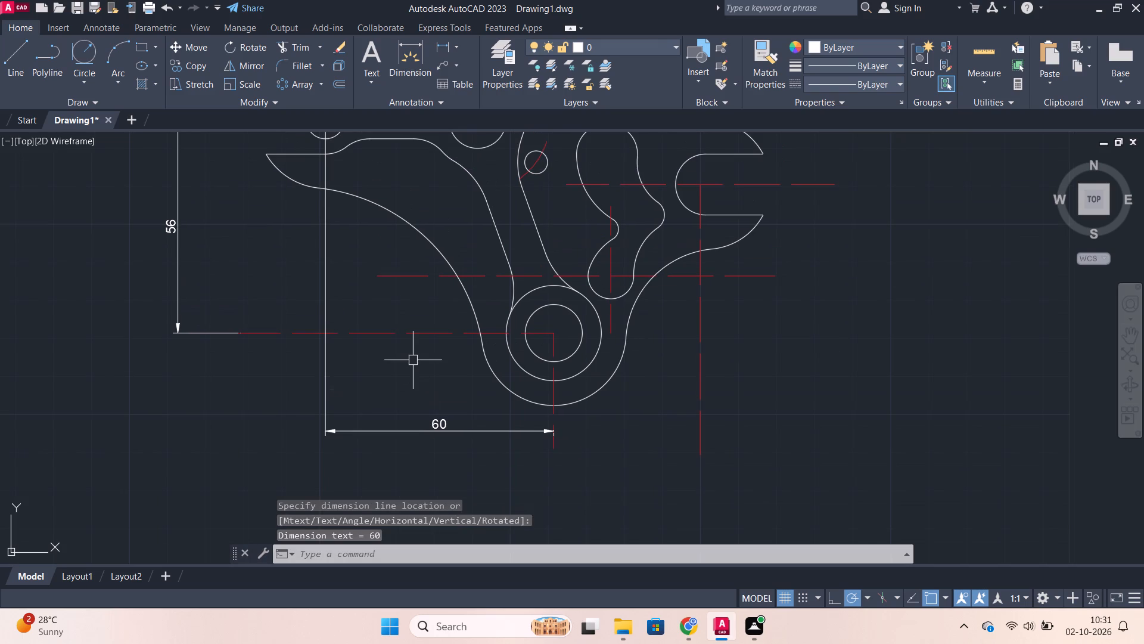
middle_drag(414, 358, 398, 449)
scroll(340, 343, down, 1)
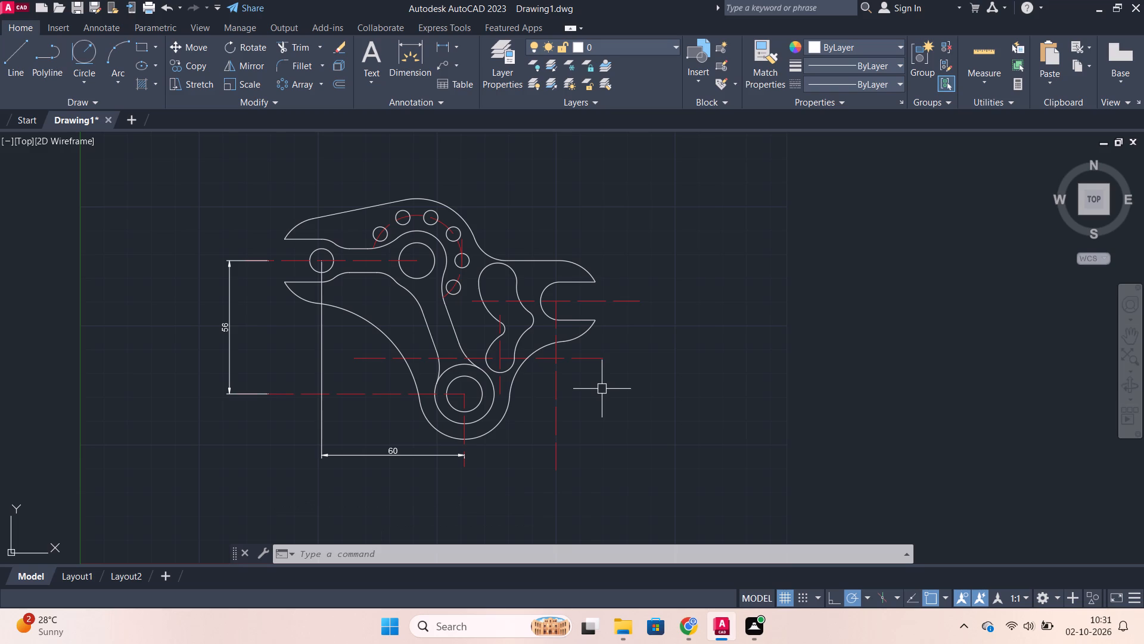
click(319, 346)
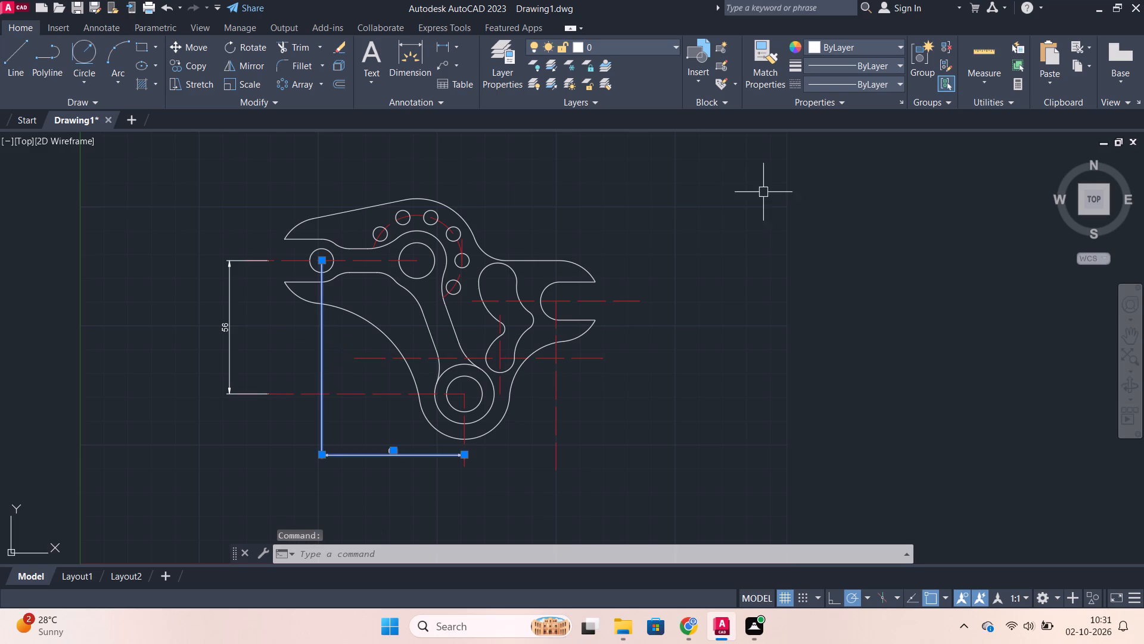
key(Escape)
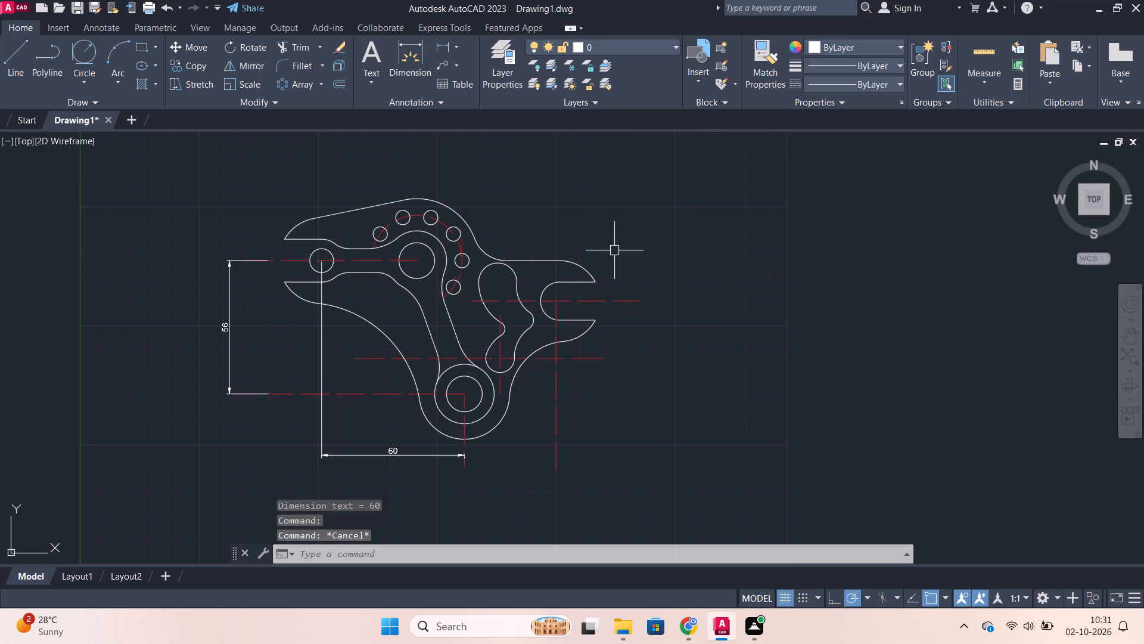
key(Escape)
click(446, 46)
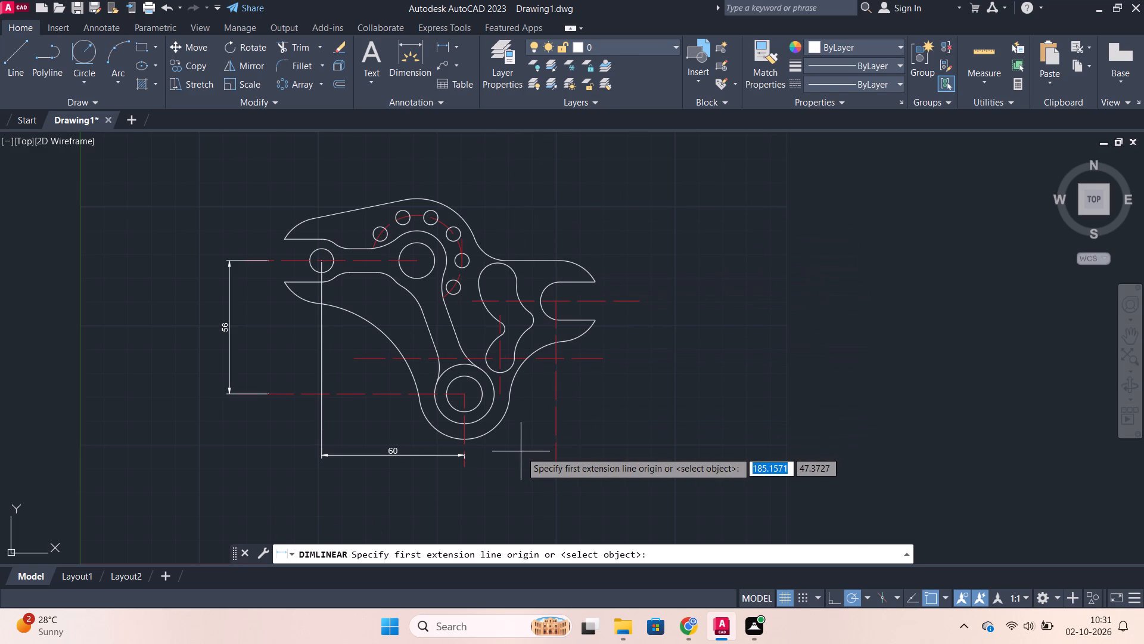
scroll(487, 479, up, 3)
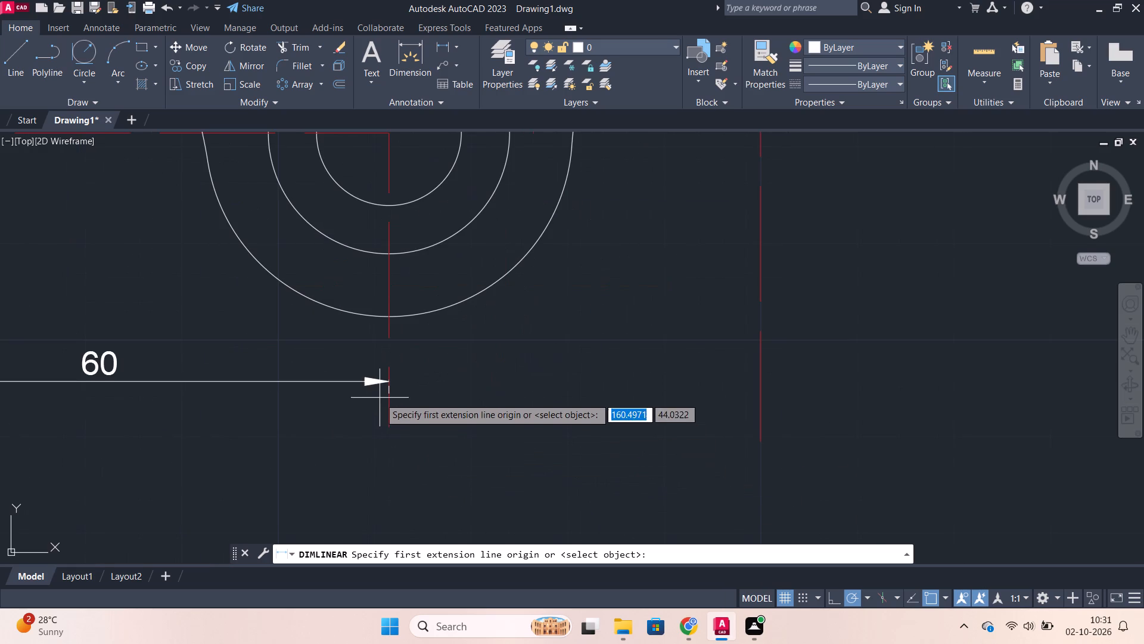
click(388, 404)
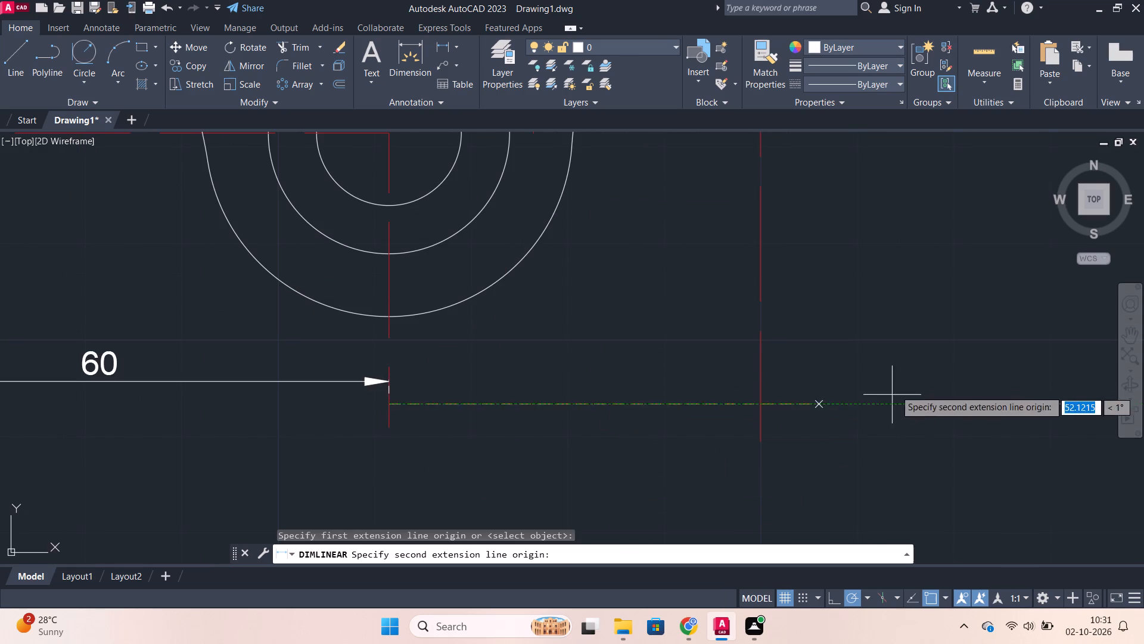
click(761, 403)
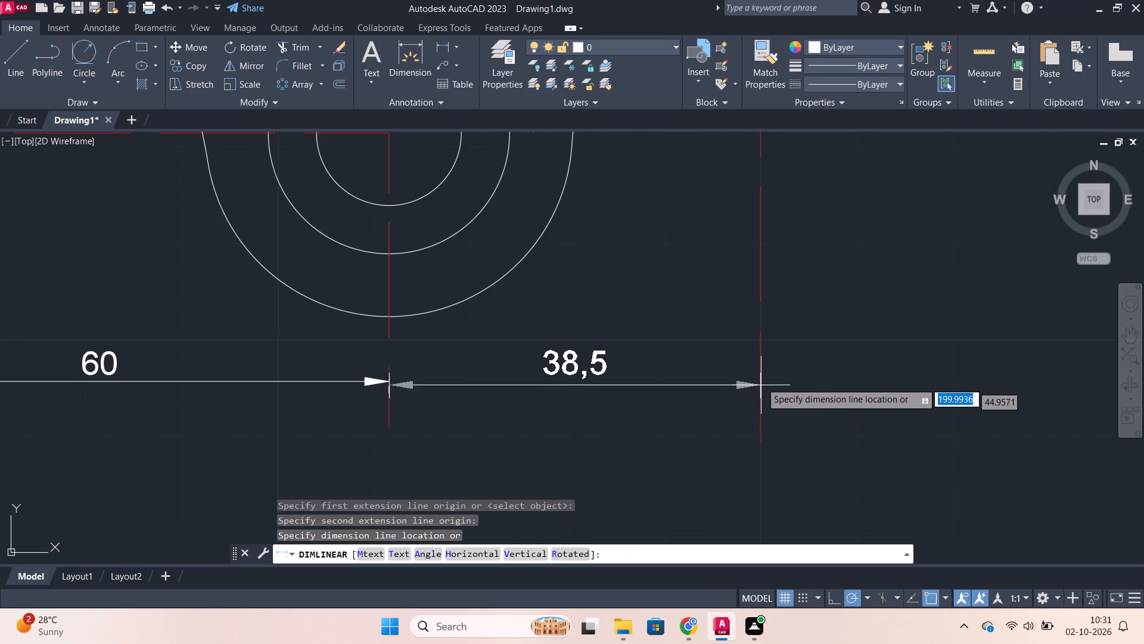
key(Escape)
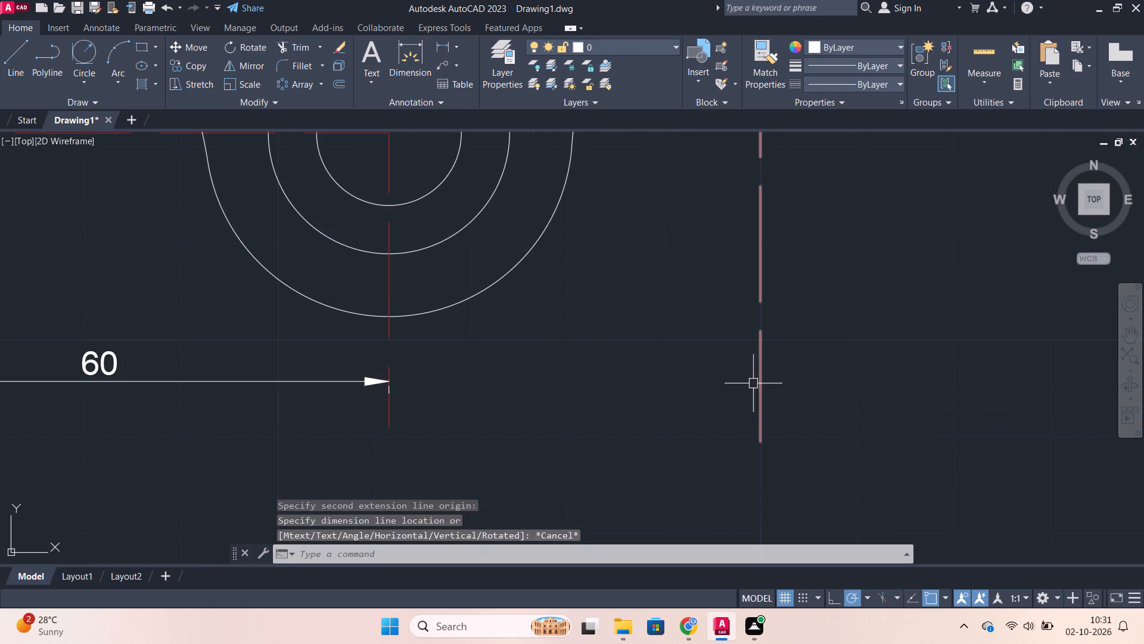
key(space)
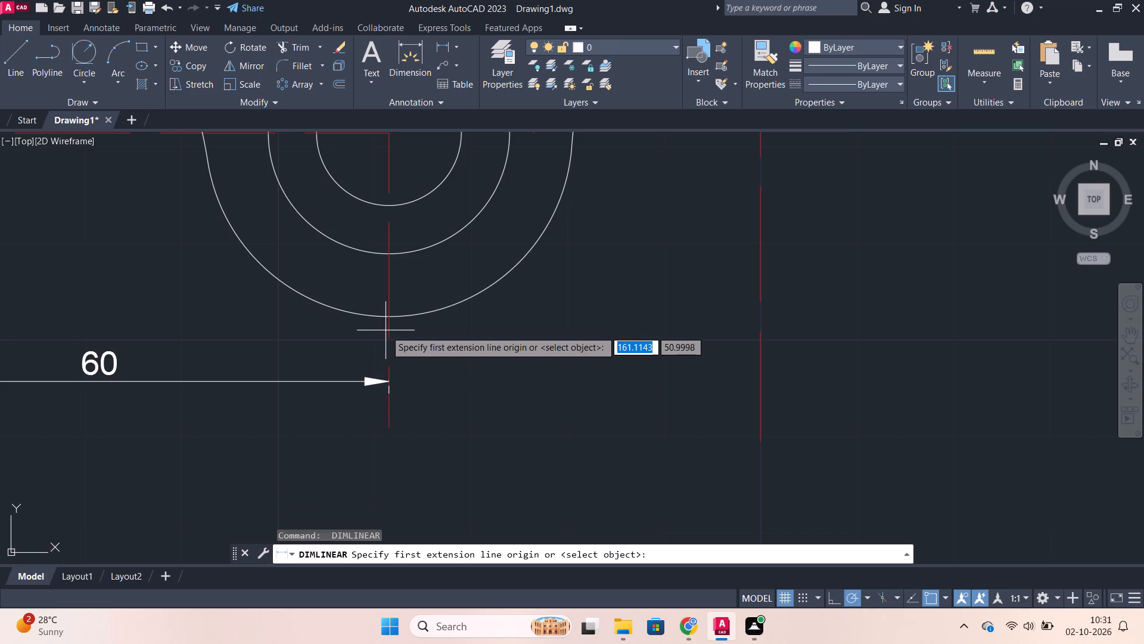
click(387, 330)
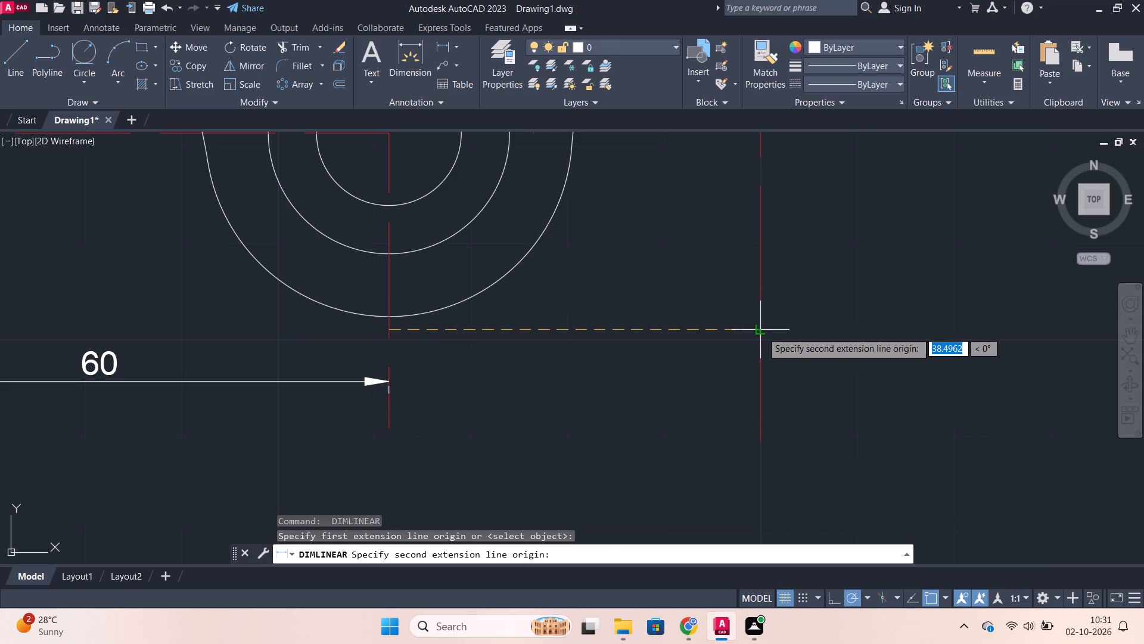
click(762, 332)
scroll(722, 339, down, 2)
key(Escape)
Delete the right jaw's dashed vertical centreline.
scroll(770, 327, down, 2)
middle_drag(779, 374, 747, 405)
scroll(744, 372, up, 3)
middle_drag(766, 240, 749, 408)
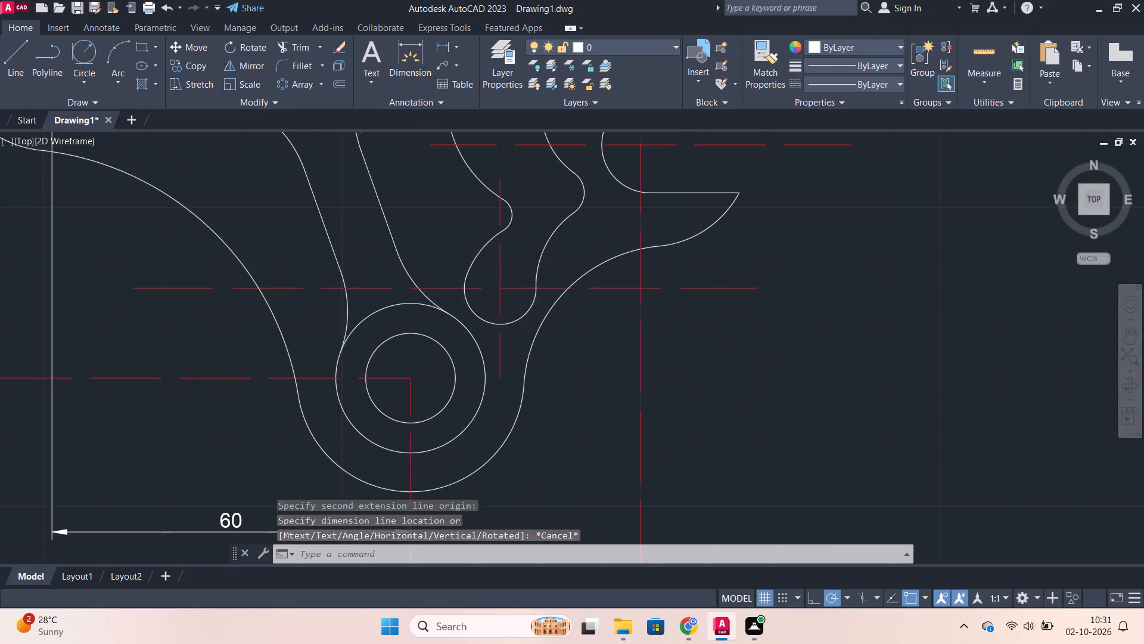
click(642, 167)
key(e)
key(Return)
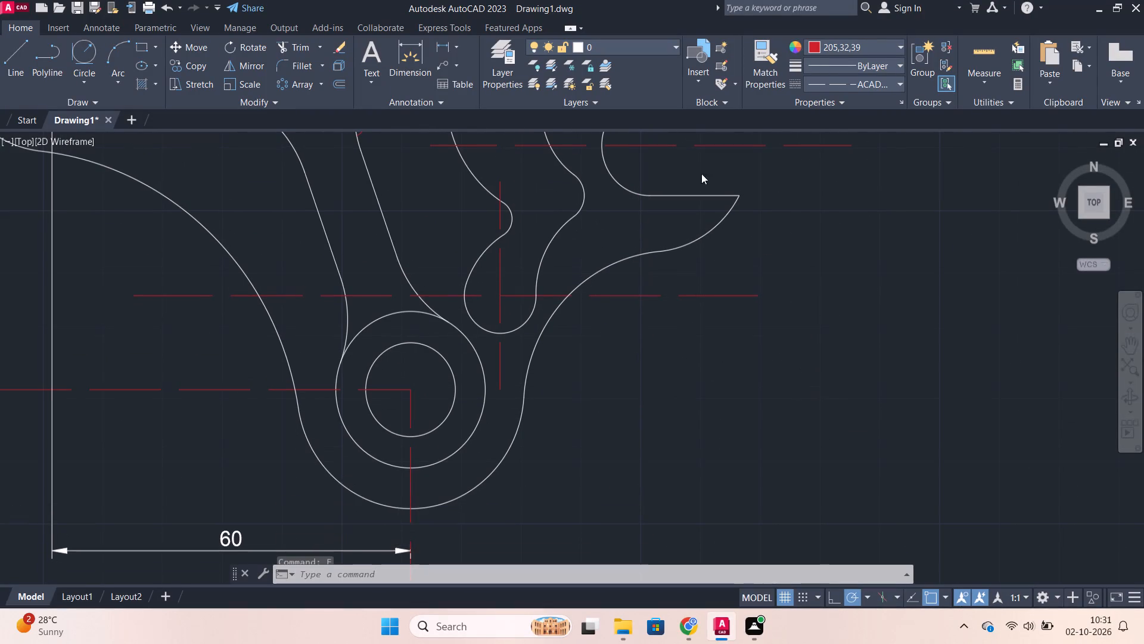
Draw a vertical line about 75 mm long straight down from the right jaw's arc centre, ending below the outline.
click(27, 42)
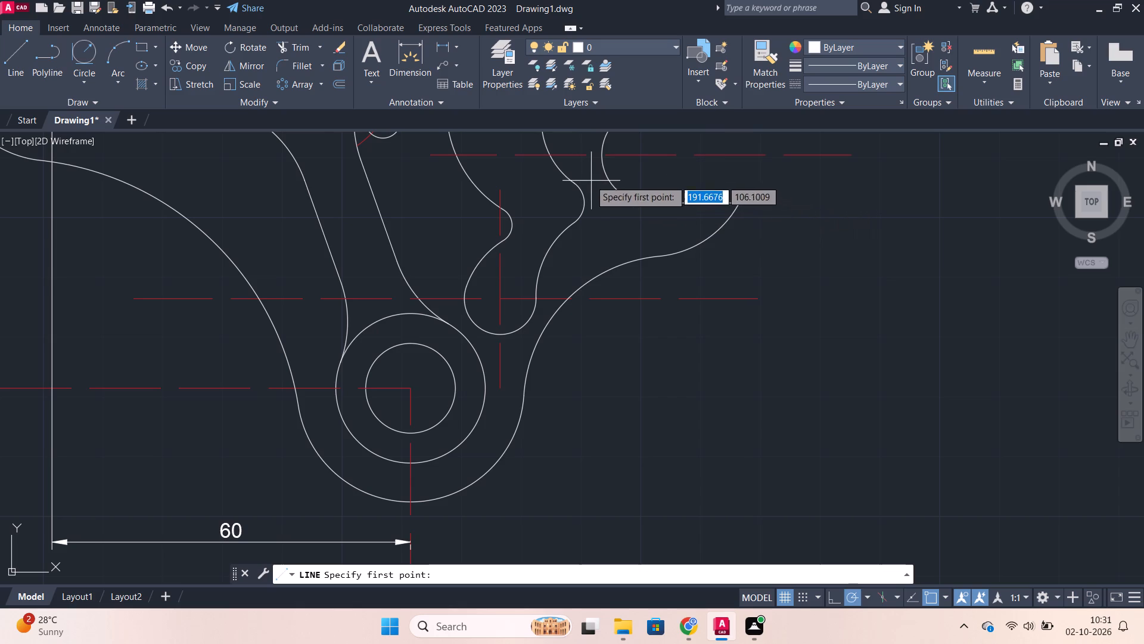
click(653, 155)
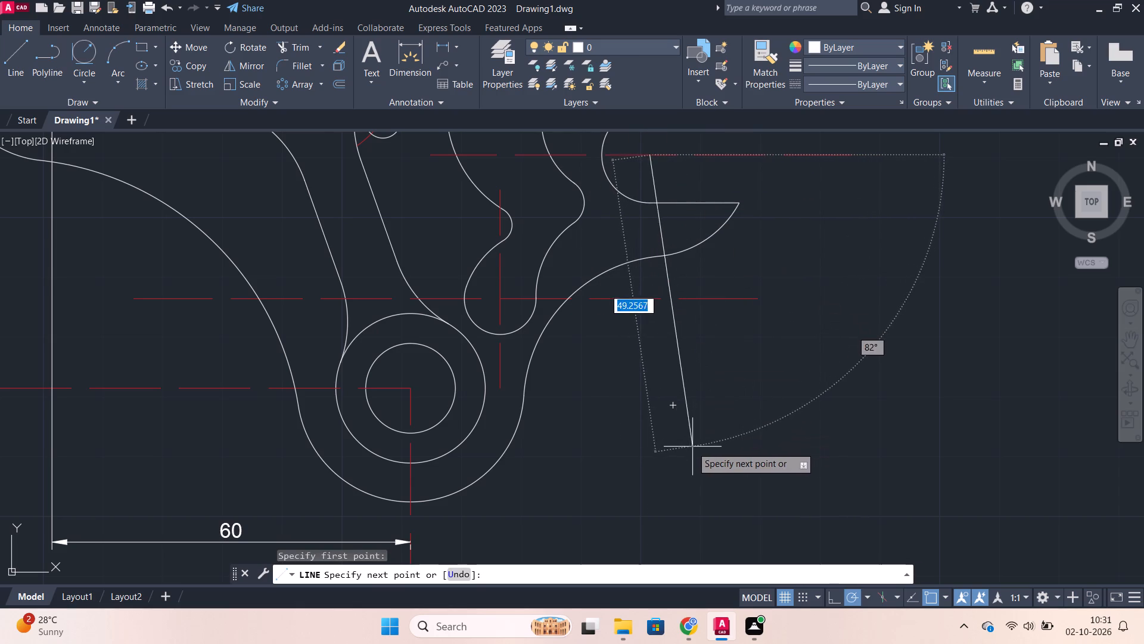
middle_drag(653, 460, 652, 346)
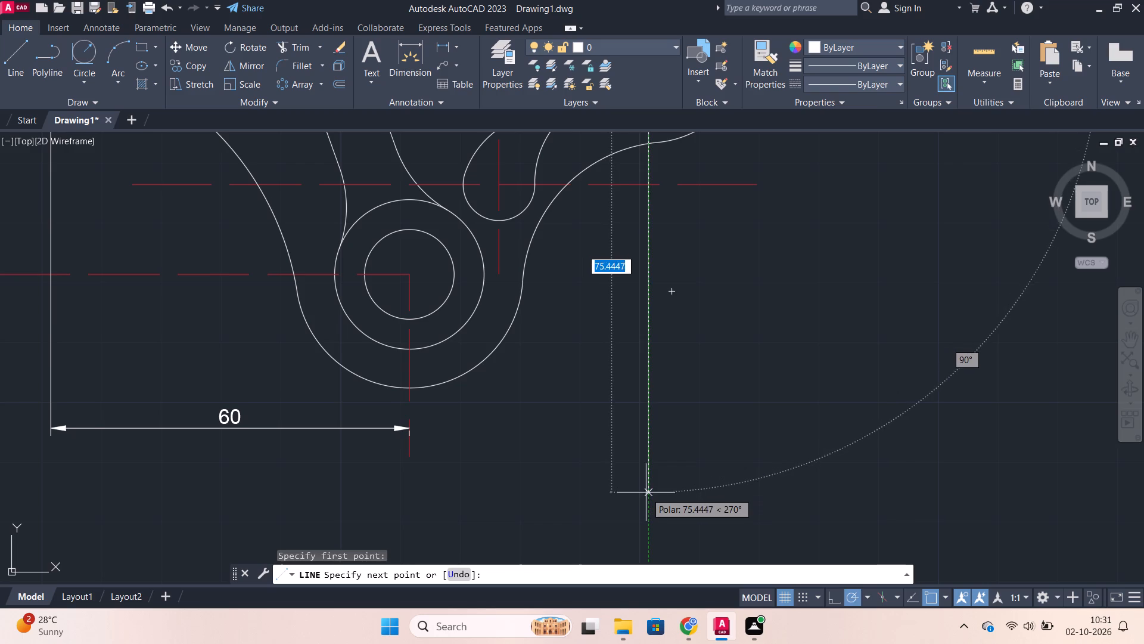
click(648, 485)
key(Escape)
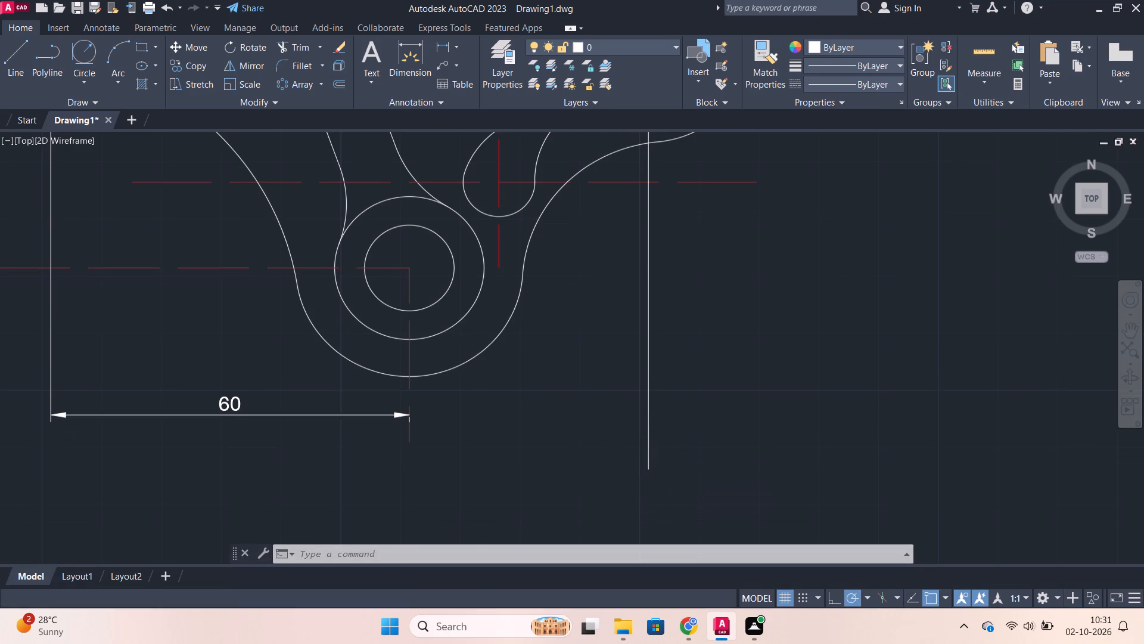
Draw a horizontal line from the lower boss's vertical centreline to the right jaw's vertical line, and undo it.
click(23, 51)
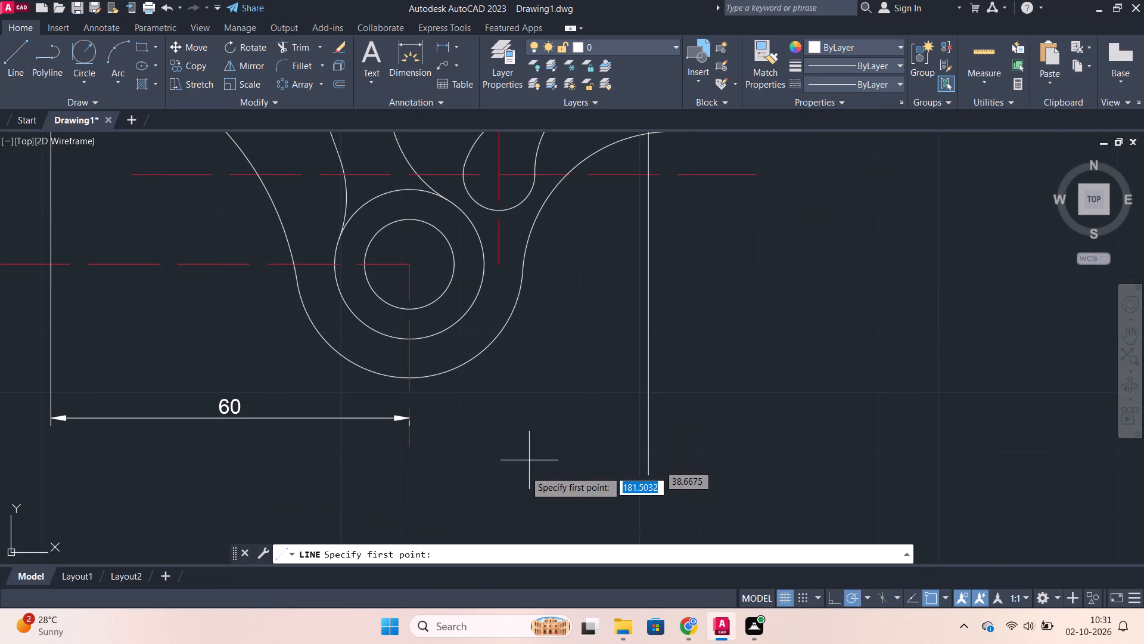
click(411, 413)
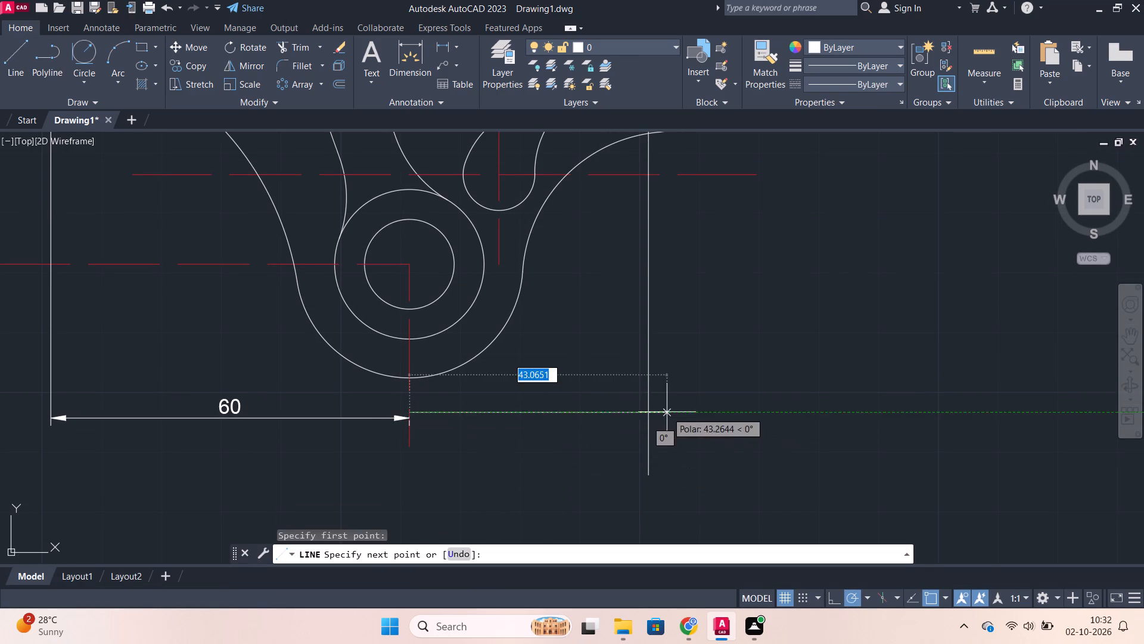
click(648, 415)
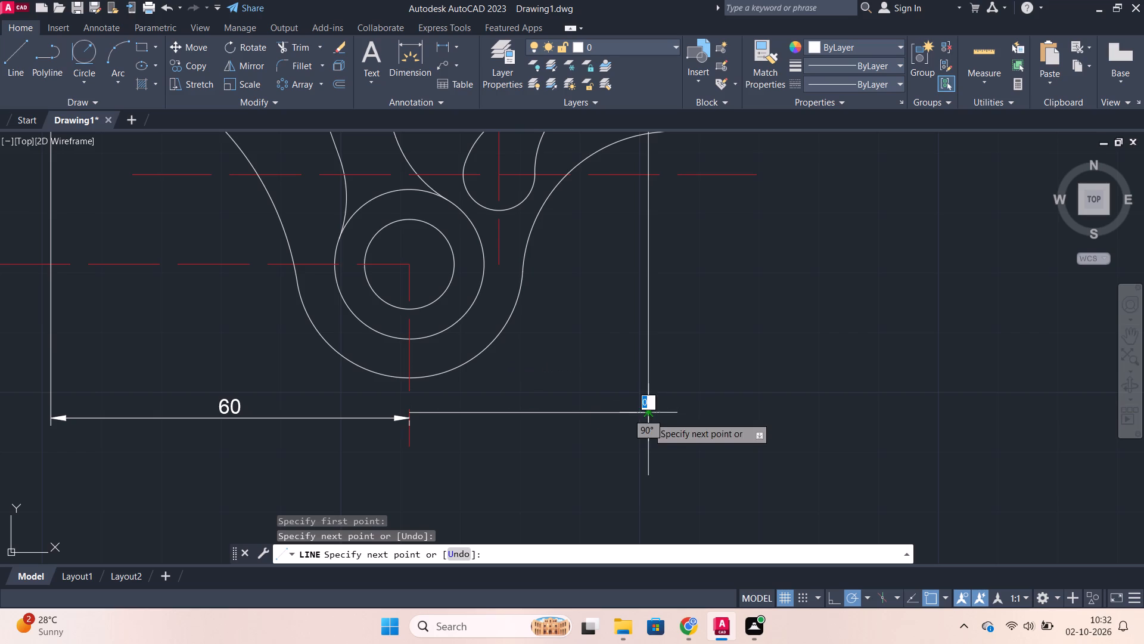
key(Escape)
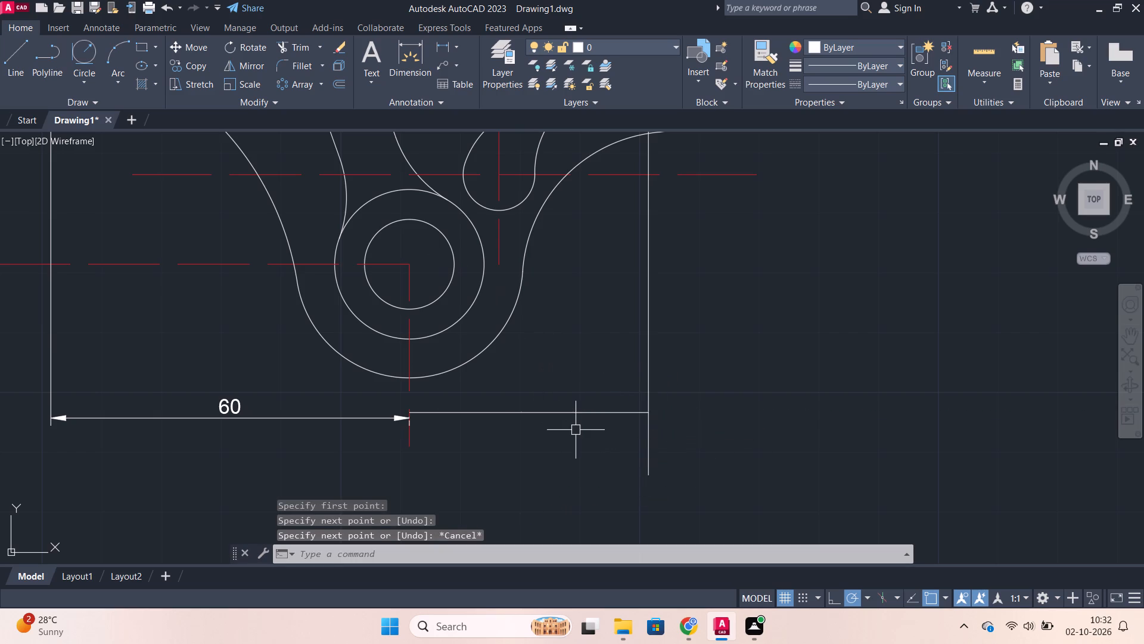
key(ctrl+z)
Add a horizontal linear dimension between the right jaw's vertical line and the lower boss's vertical centreline, aligned with the 60 dimension.
click(438, 48)
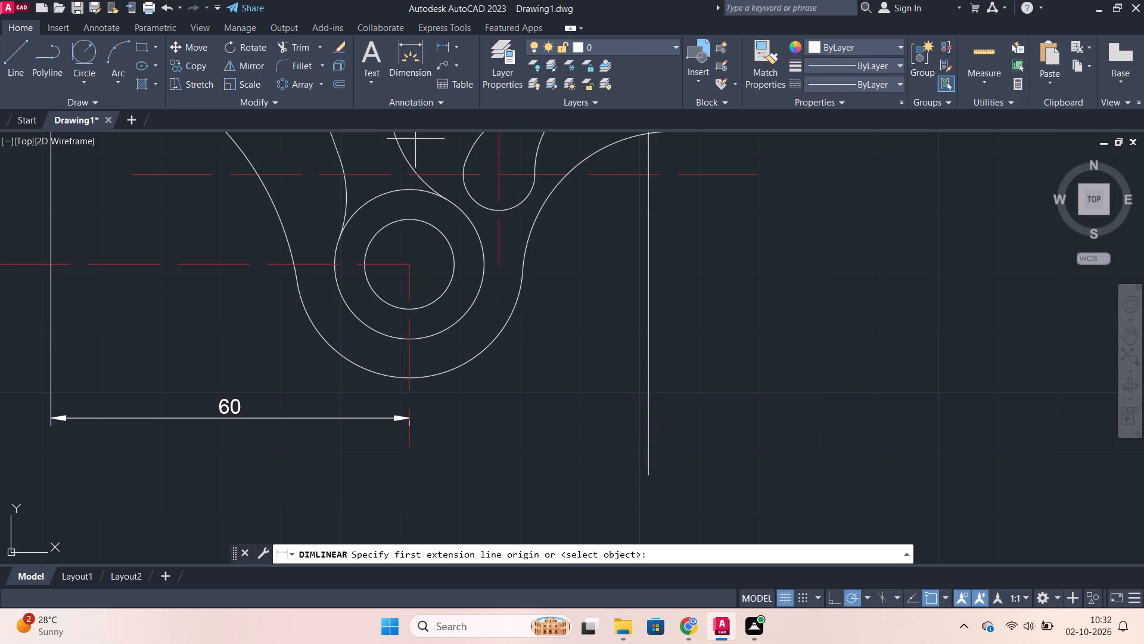
click(650, 413)
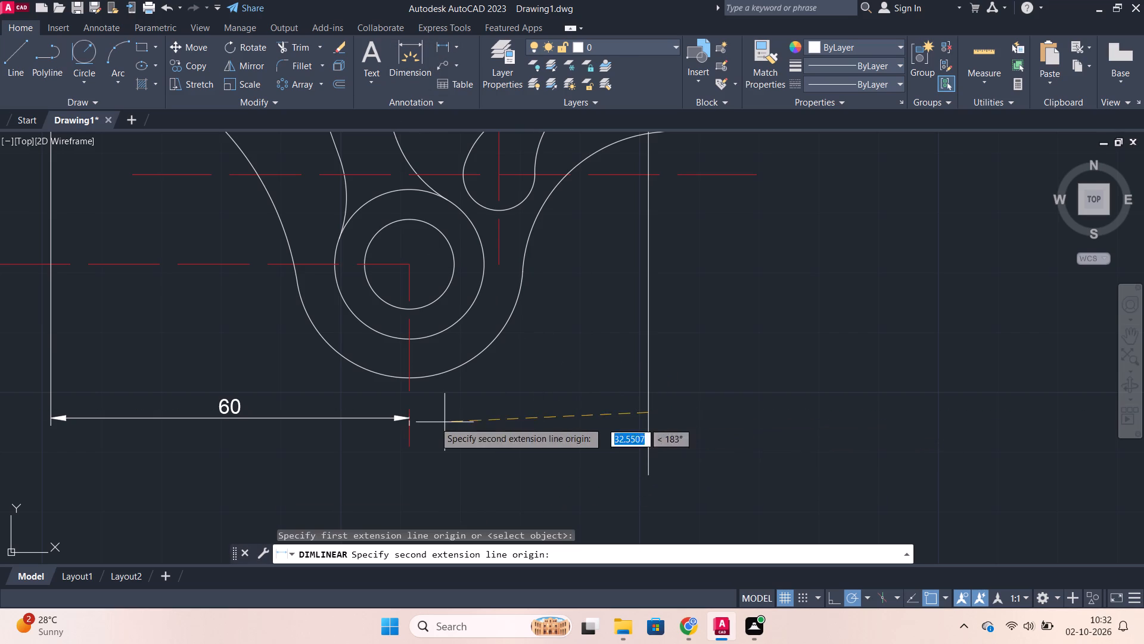
click(408, 432)
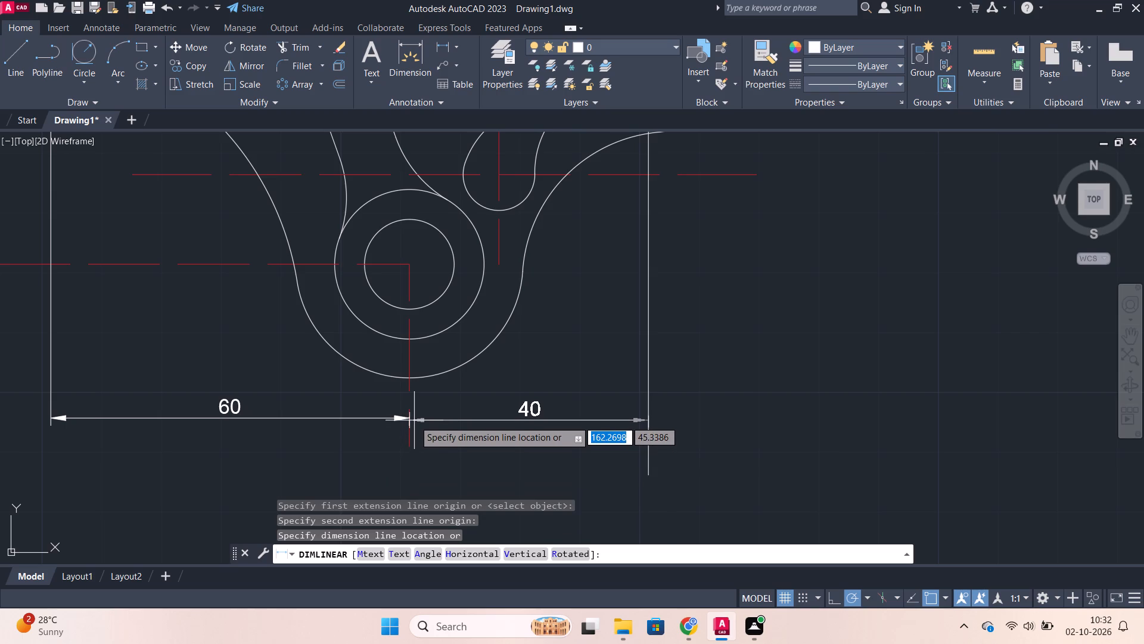
click(414, 418)
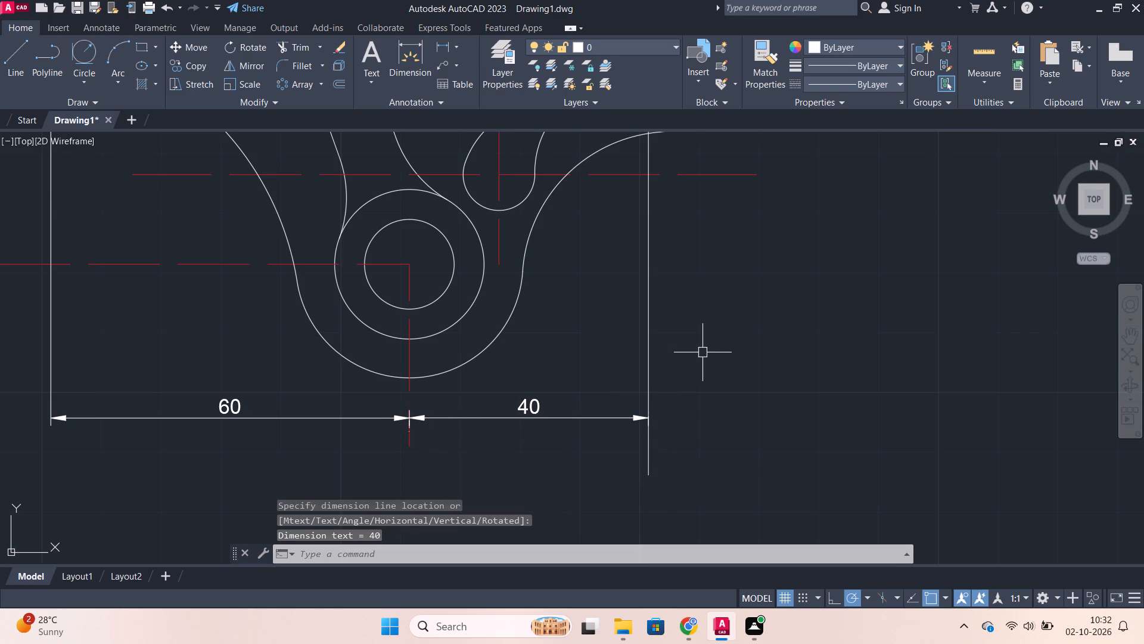
key(Escape)
Set the right jaw's vertical line to red (205,32,39) with the ACAD_ISO02W100 dashed linetype.
click(652, 309)
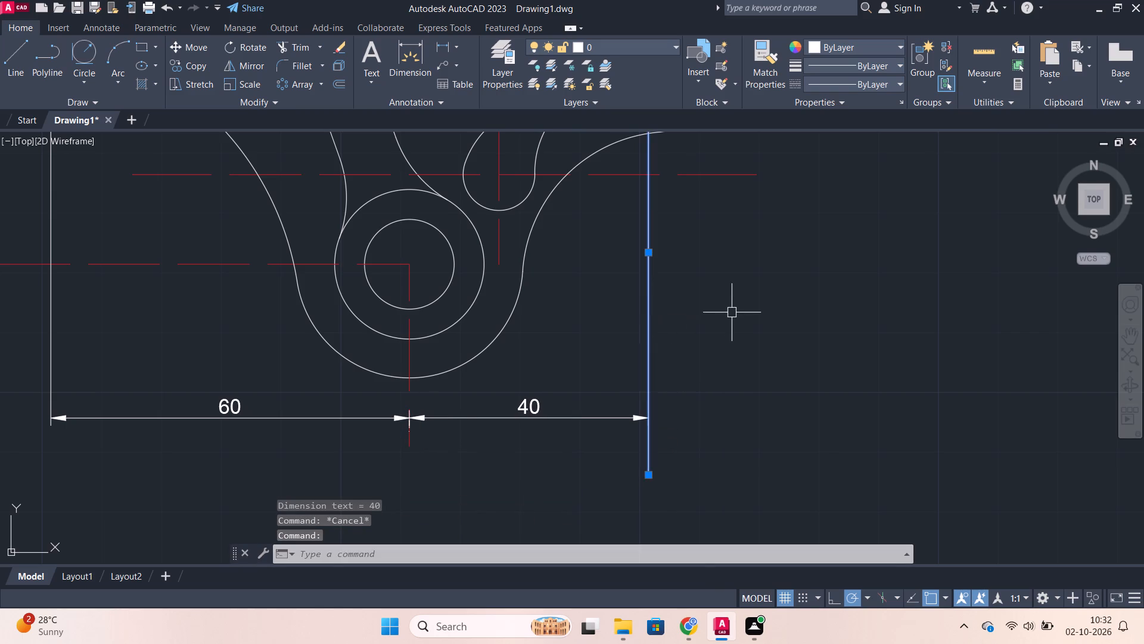
scroll(742, 309, down, 3)
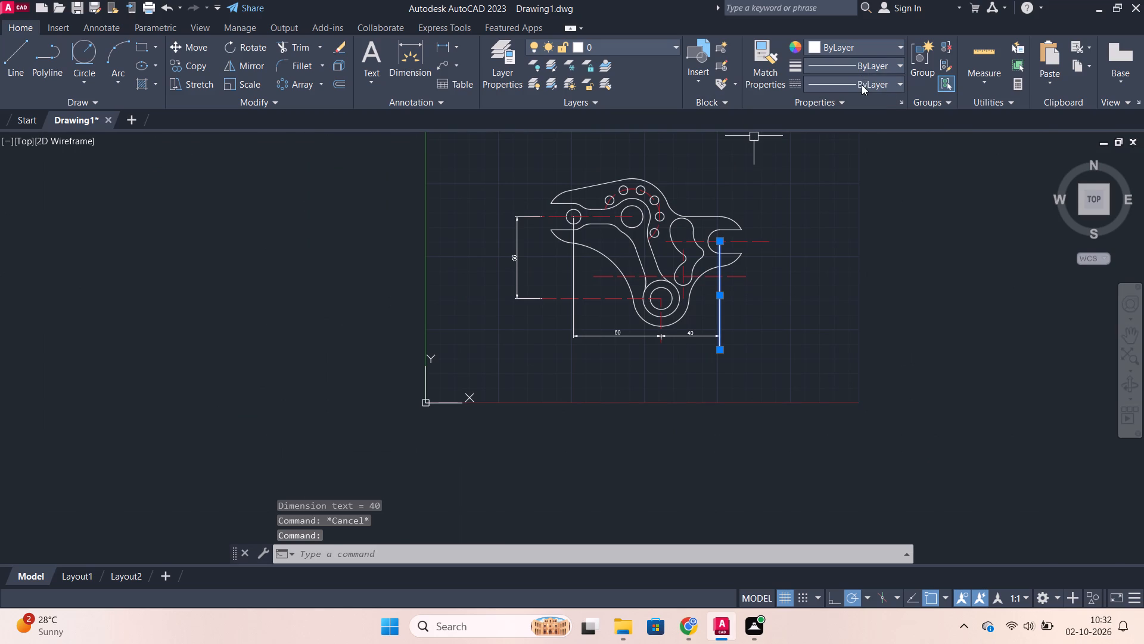
click(864, 50)
click(856, 111)
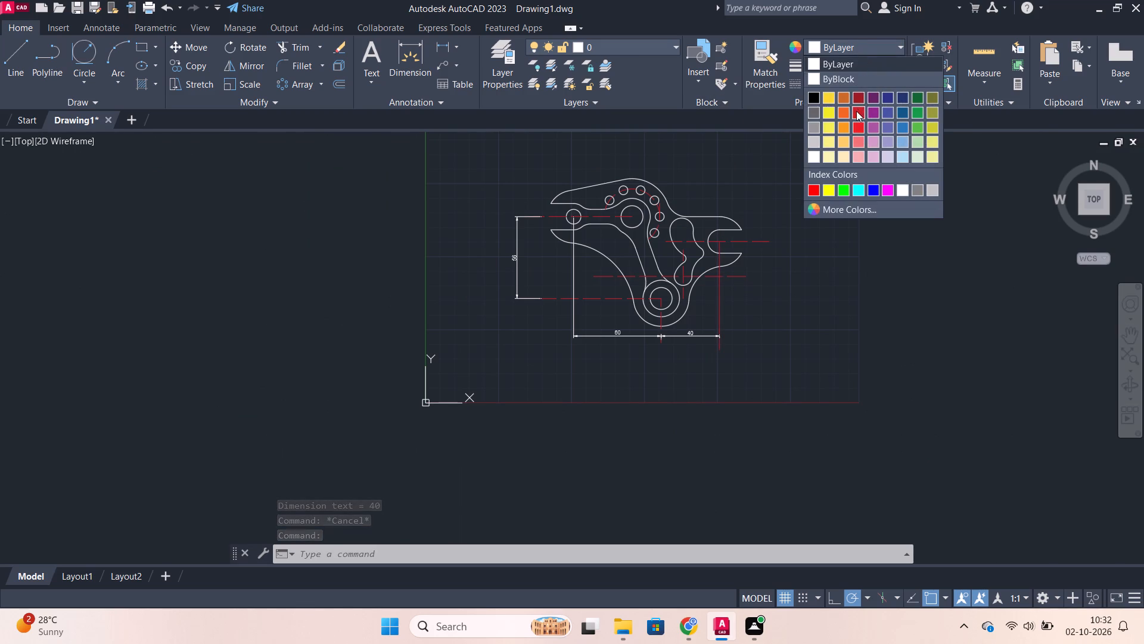
click(861, 84)
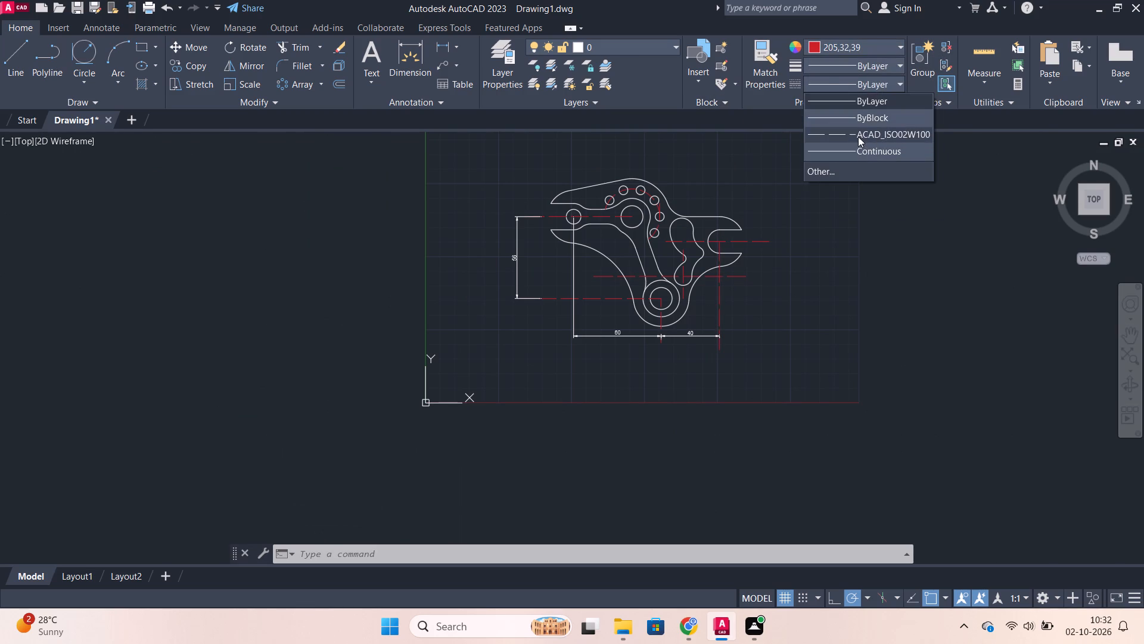
click(858, 137)
key(Escape)
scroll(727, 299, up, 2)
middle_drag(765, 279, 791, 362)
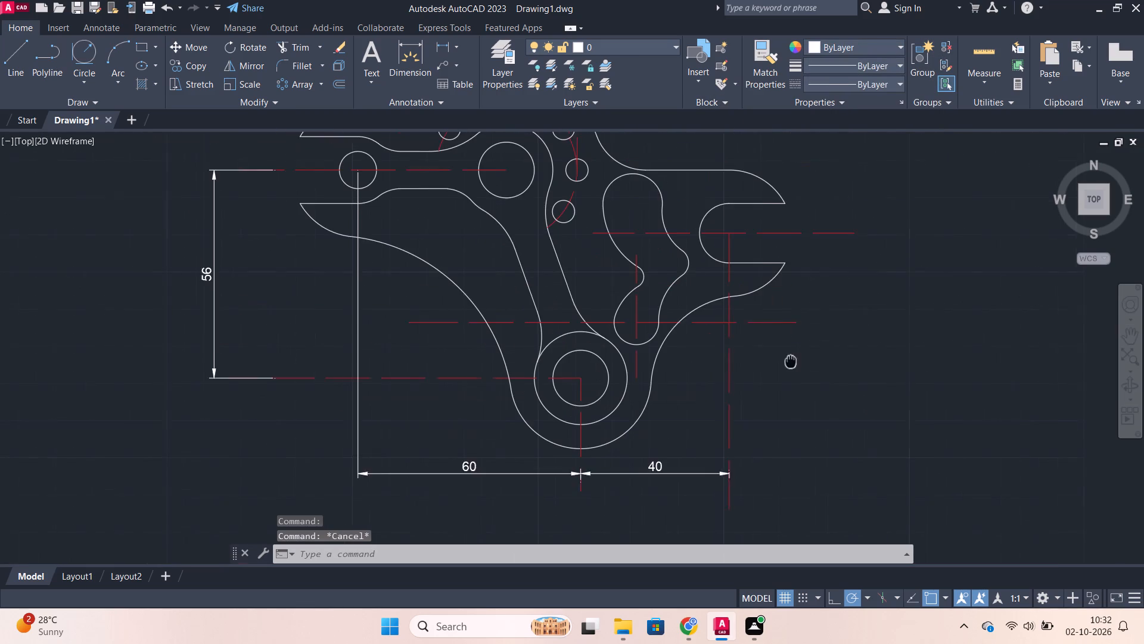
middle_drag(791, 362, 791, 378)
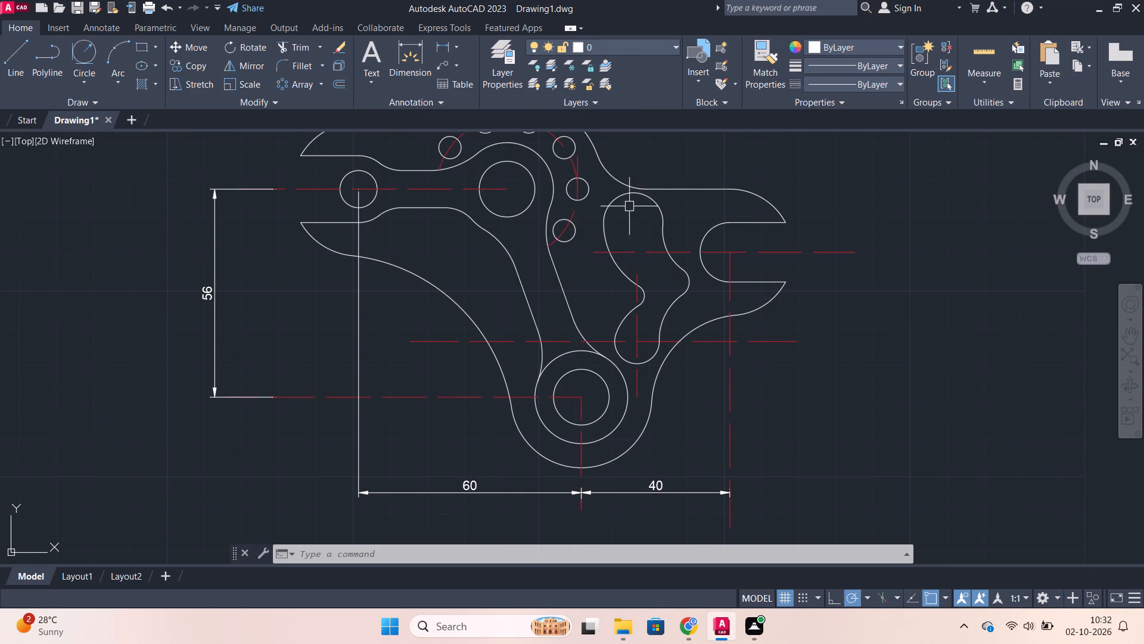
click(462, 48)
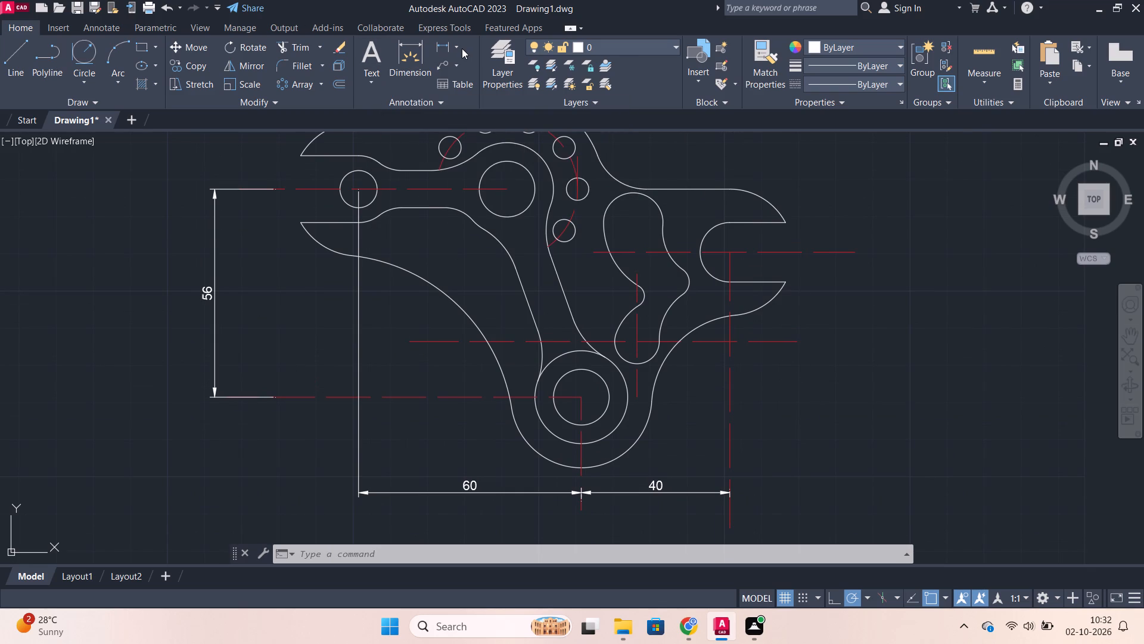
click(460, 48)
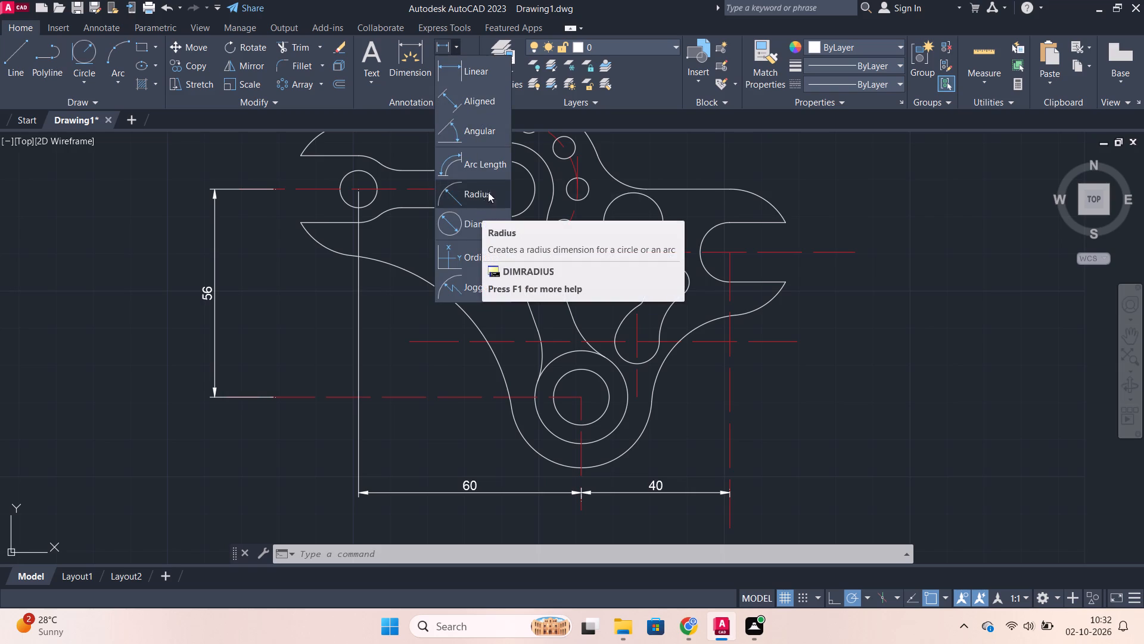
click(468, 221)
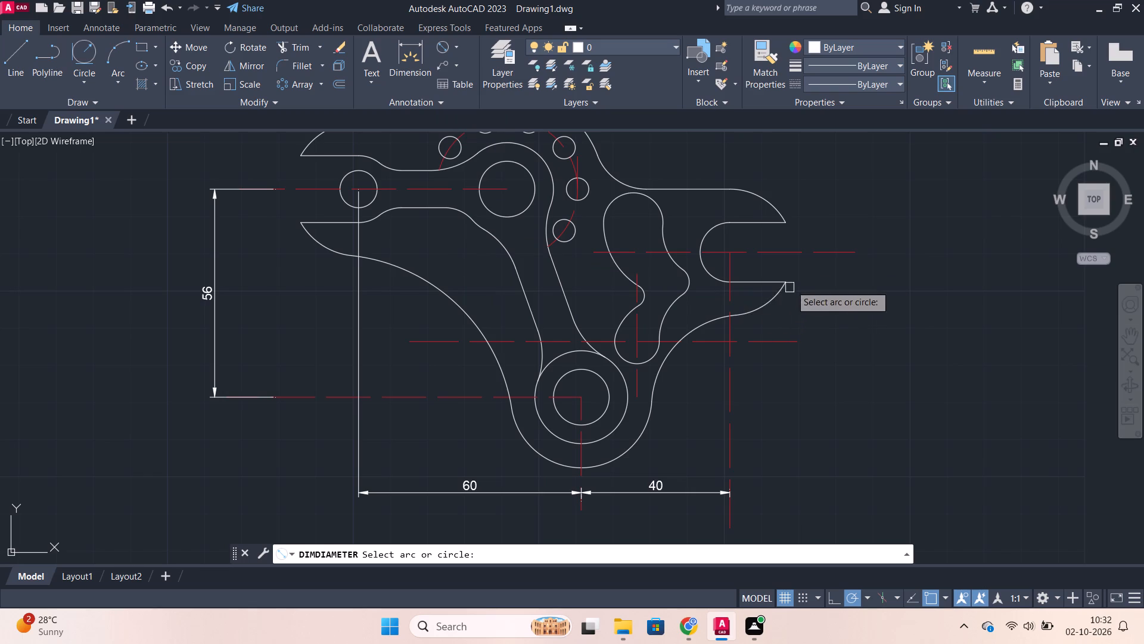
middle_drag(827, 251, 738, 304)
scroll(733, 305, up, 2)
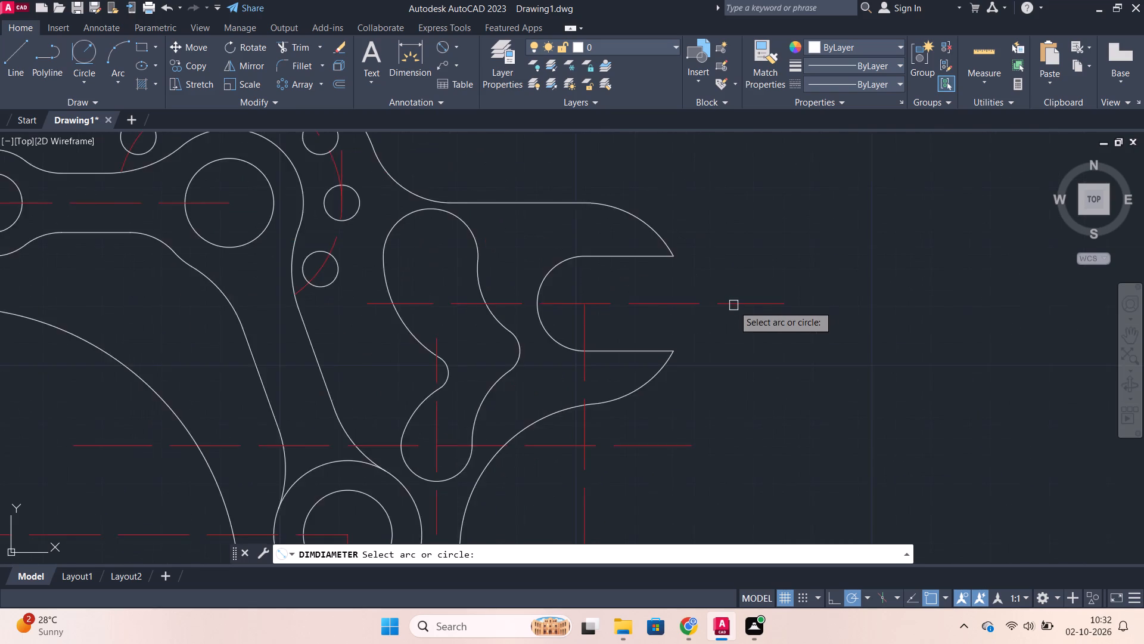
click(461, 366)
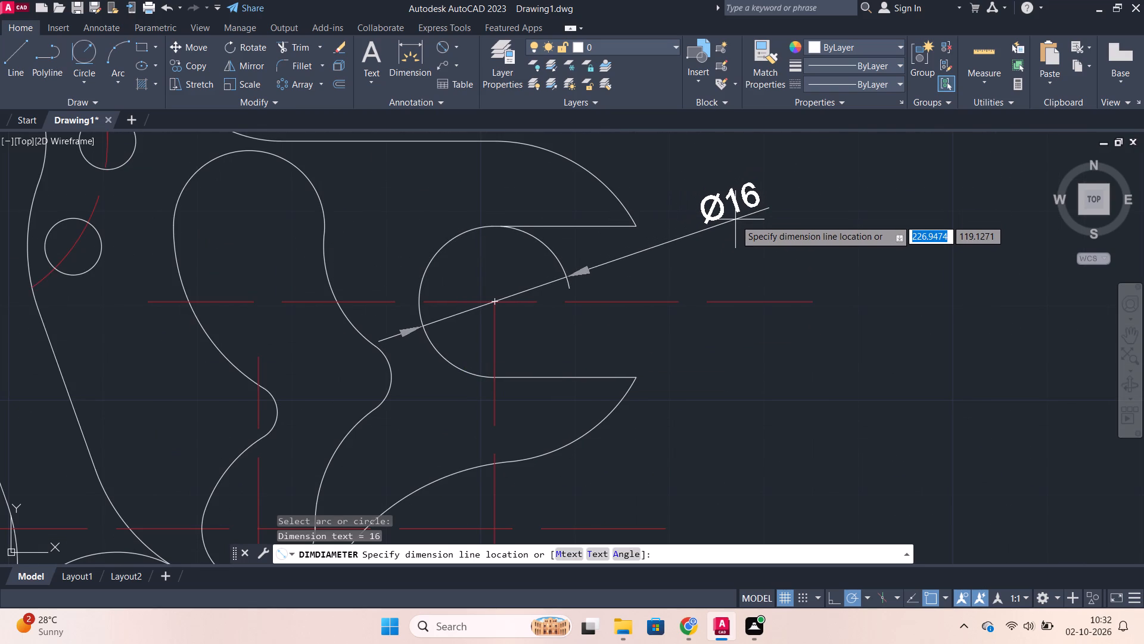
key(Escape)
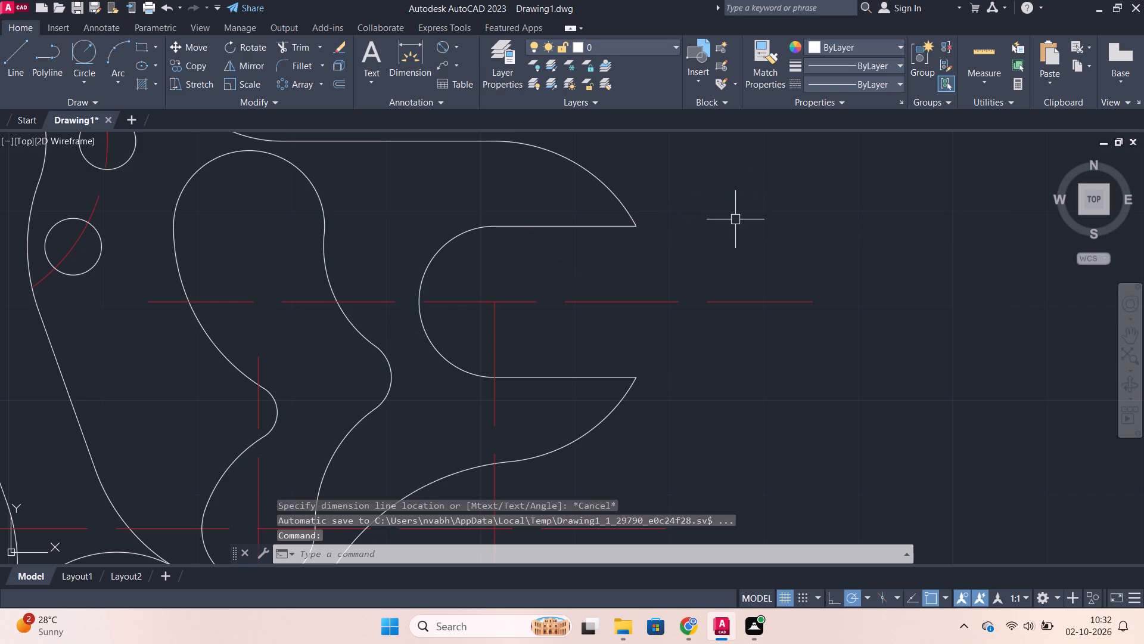
Modify the ISO-25 dimension style so linear dimensions use decimal units with a precision of 0.
key(d)
key(Return)
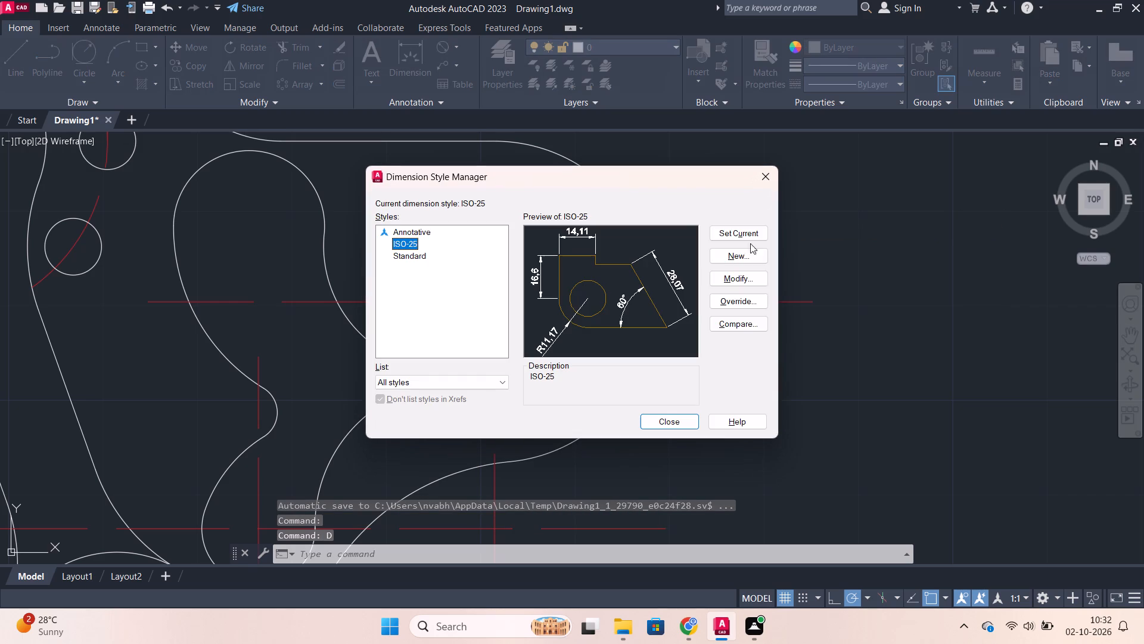
click(743, 278)
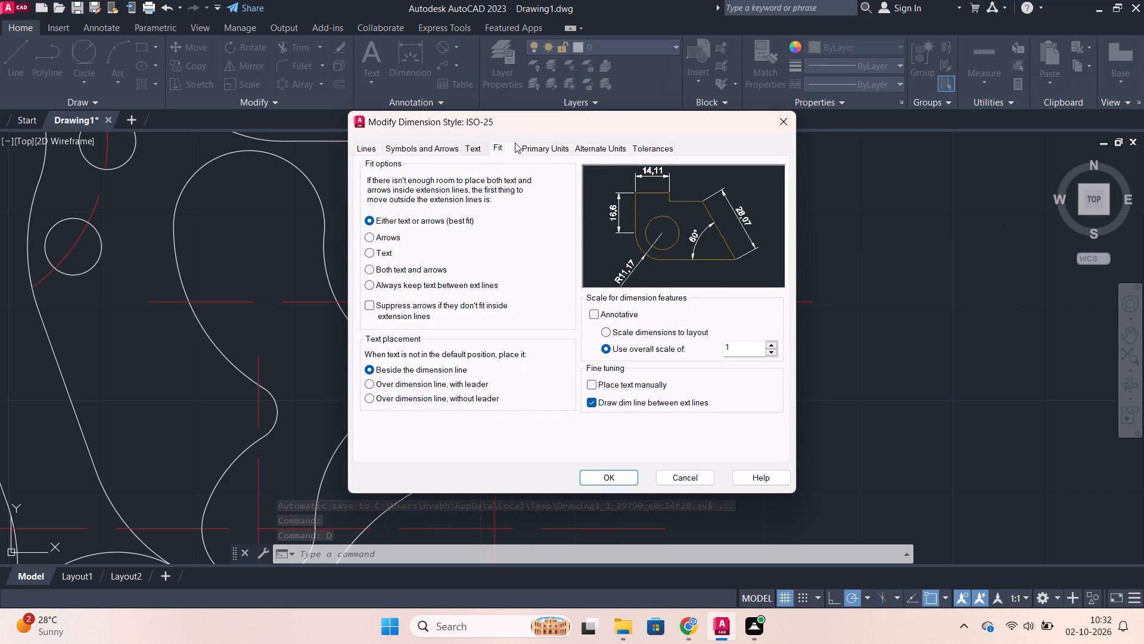
click(537, 140)
click(596, 147)
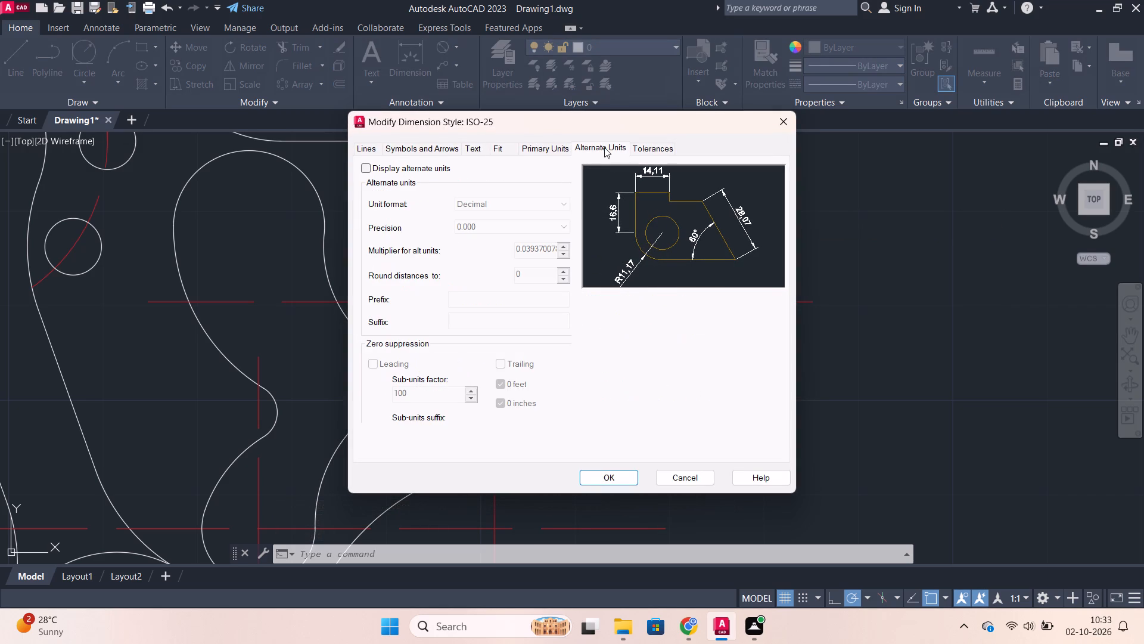
click(656, 144)
click(510, 148)
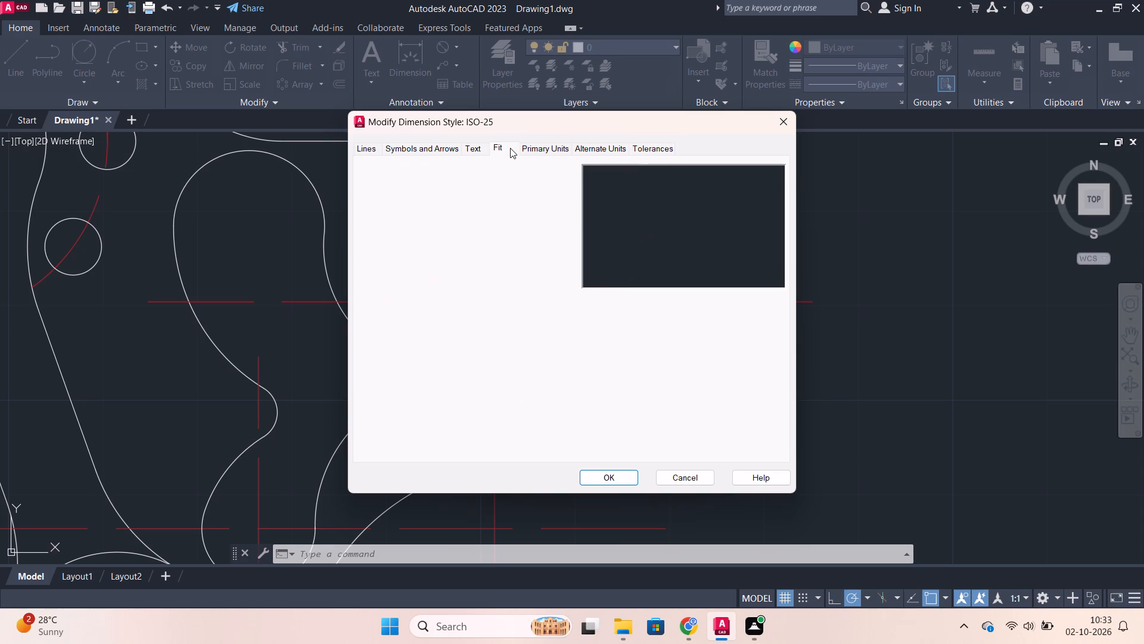
click(530, 148)
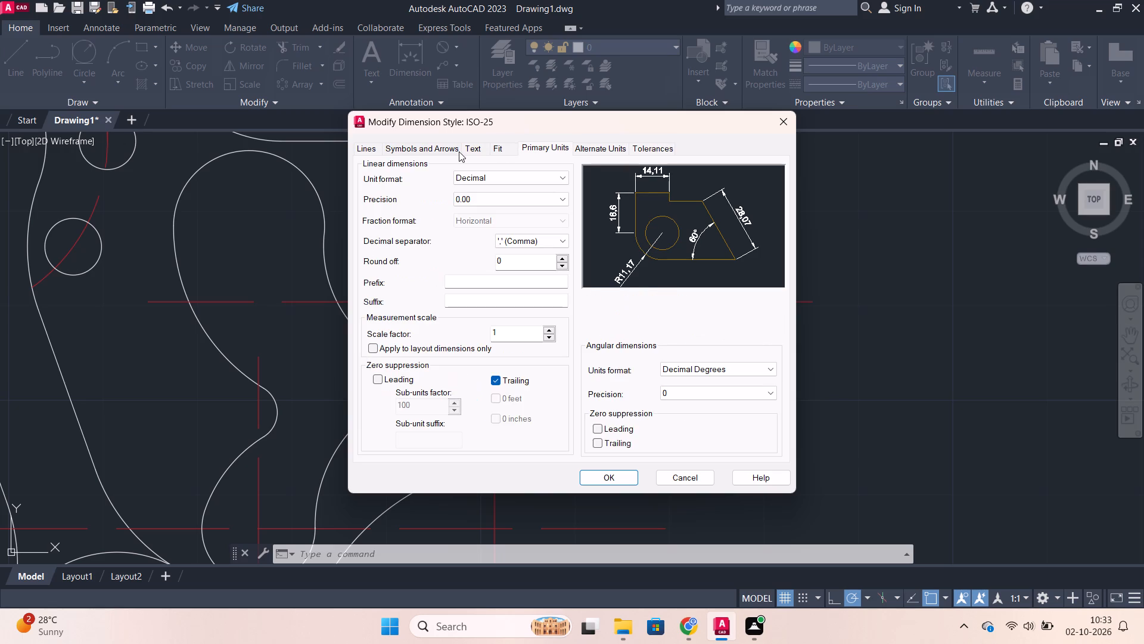
click(459, 151)
click(554, 148)
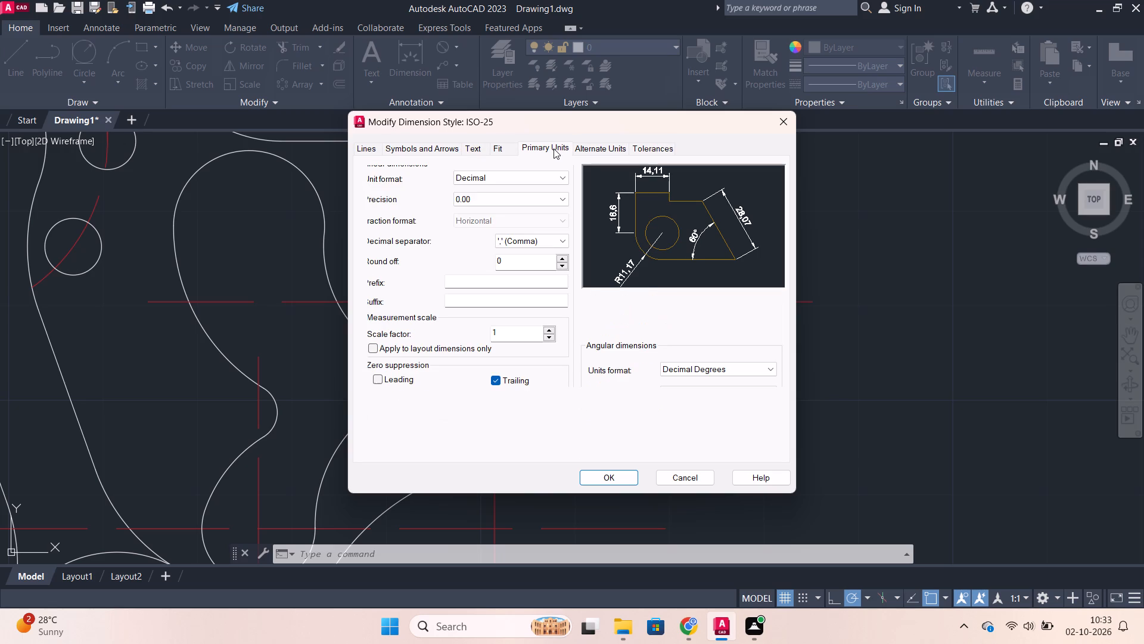
click(528, 193)
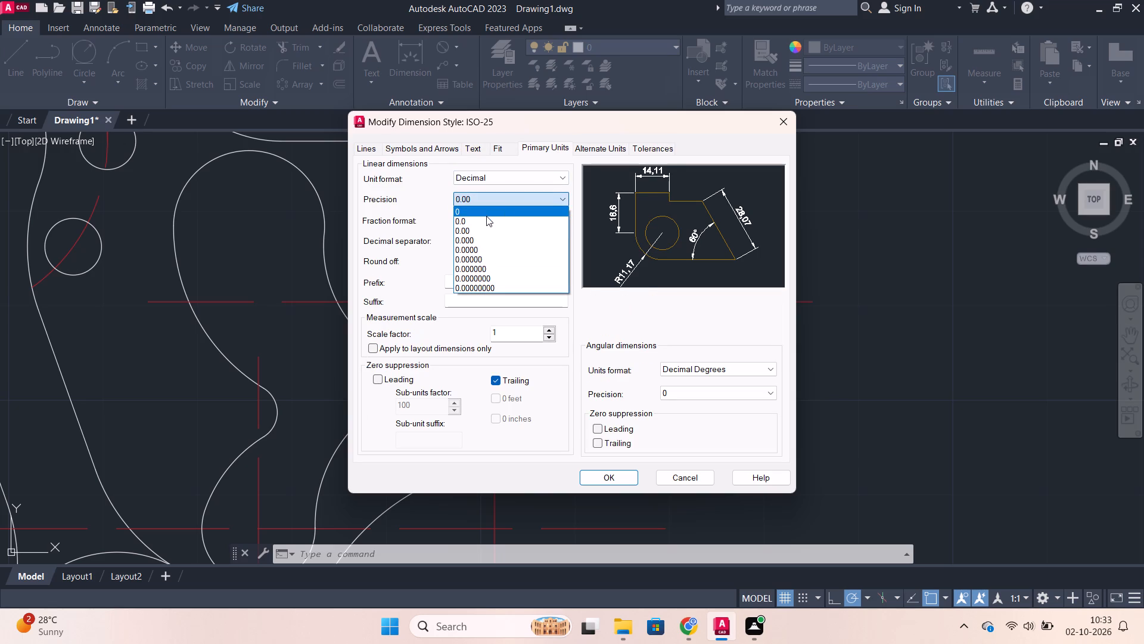
click(486, 216)
Set the ISO-25 style's text alignment to ISO standard and make the style current.
click(599, 148)
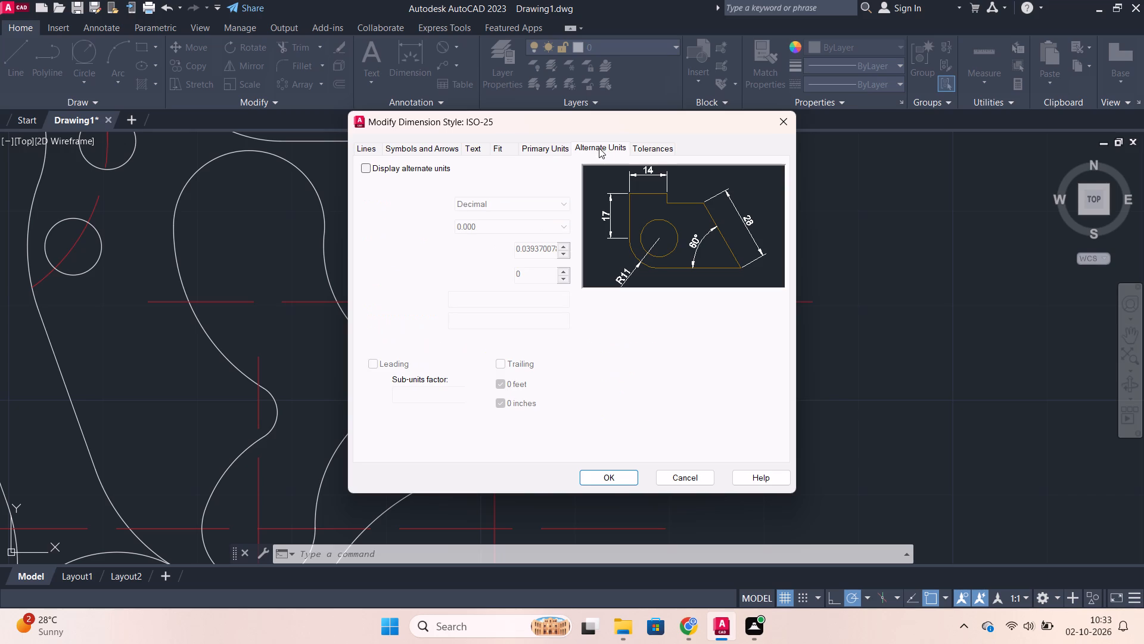
click(407, 145)
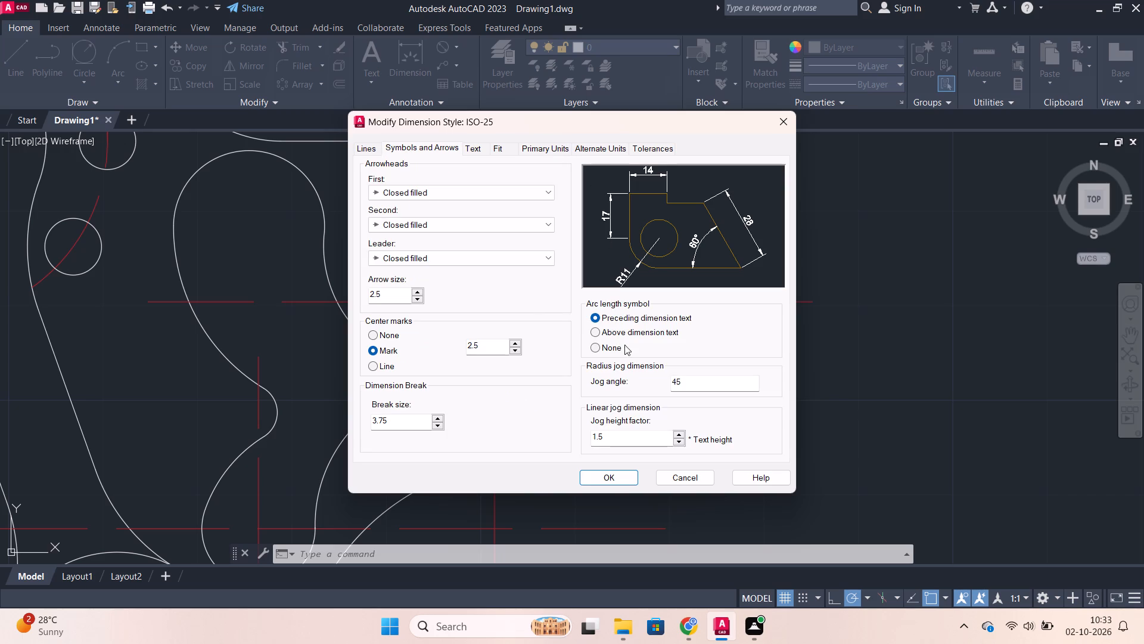
click(371, 145)
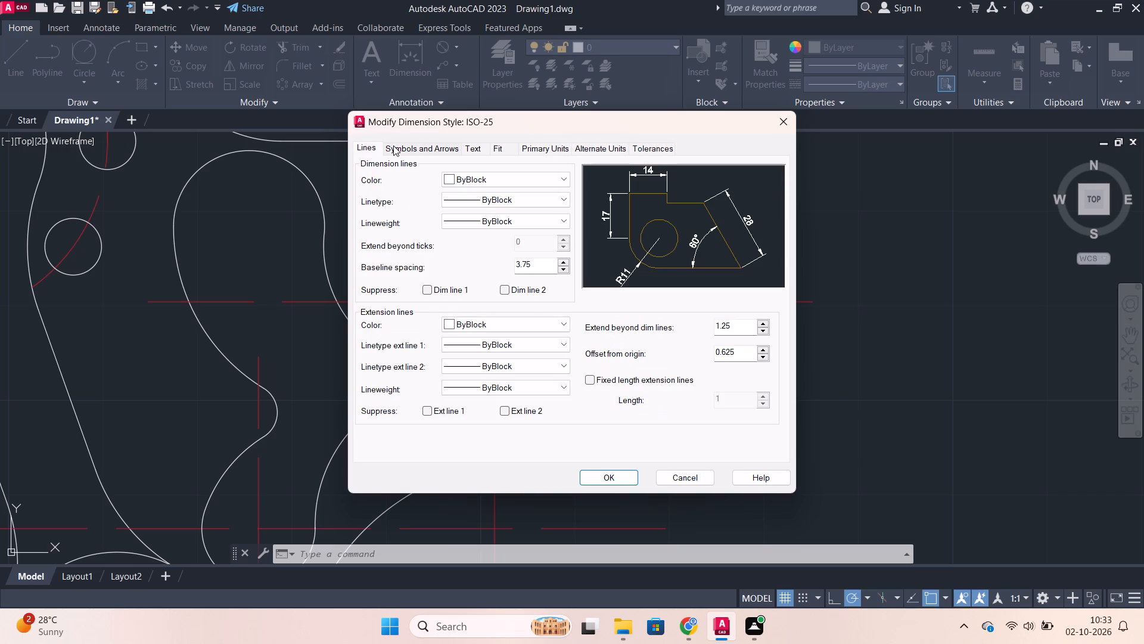
click(393, 145)
click(482, 151)
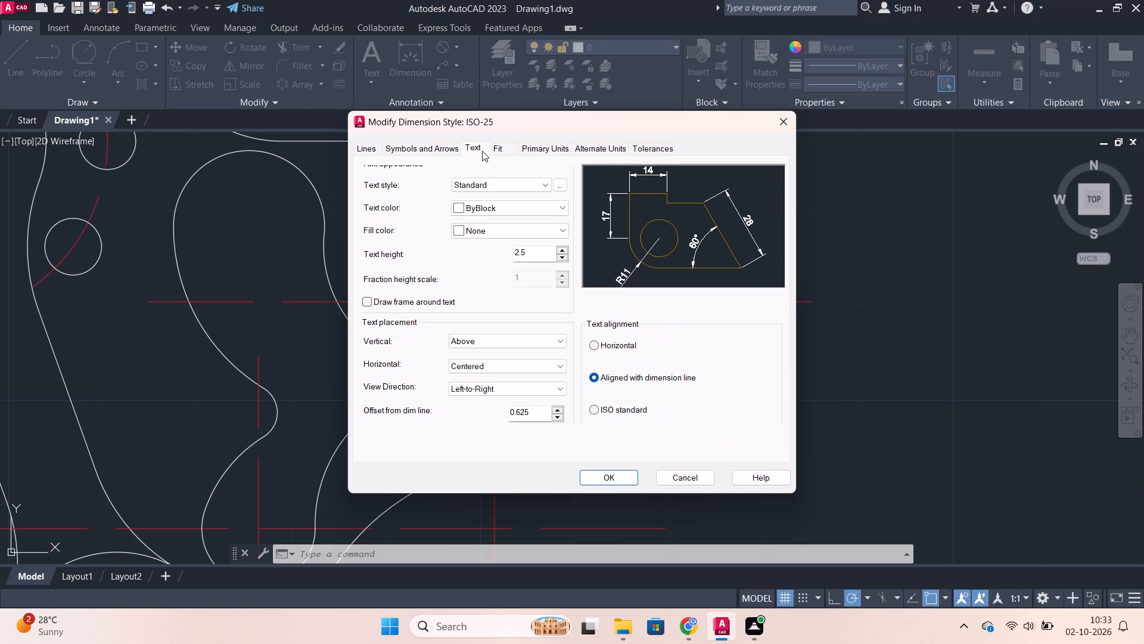
click(599, 411)
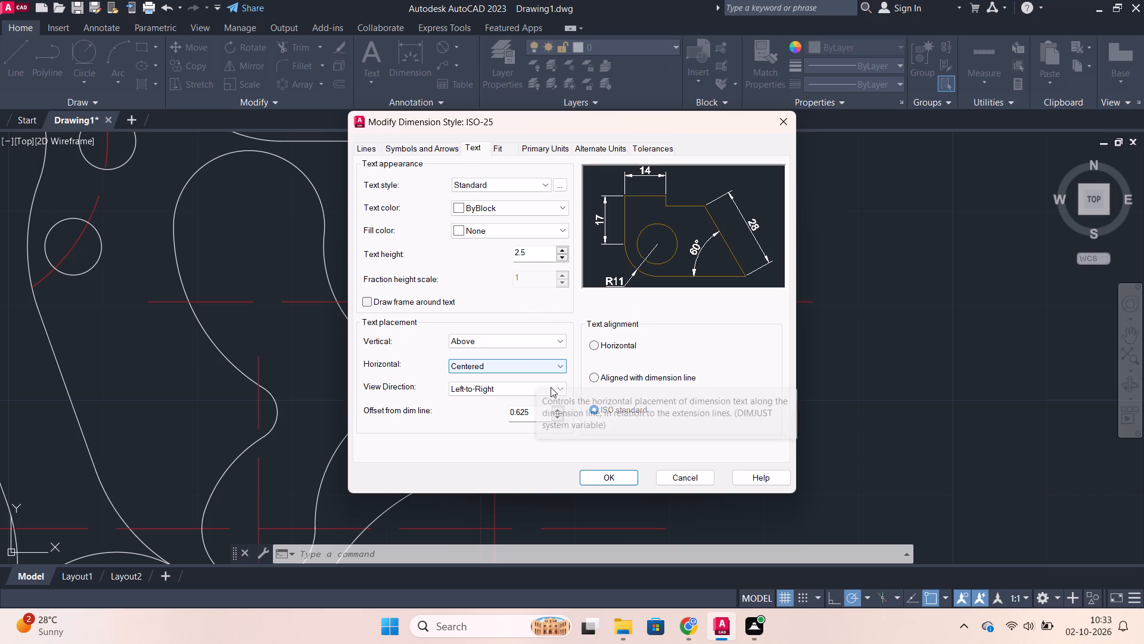
click(604, 479)
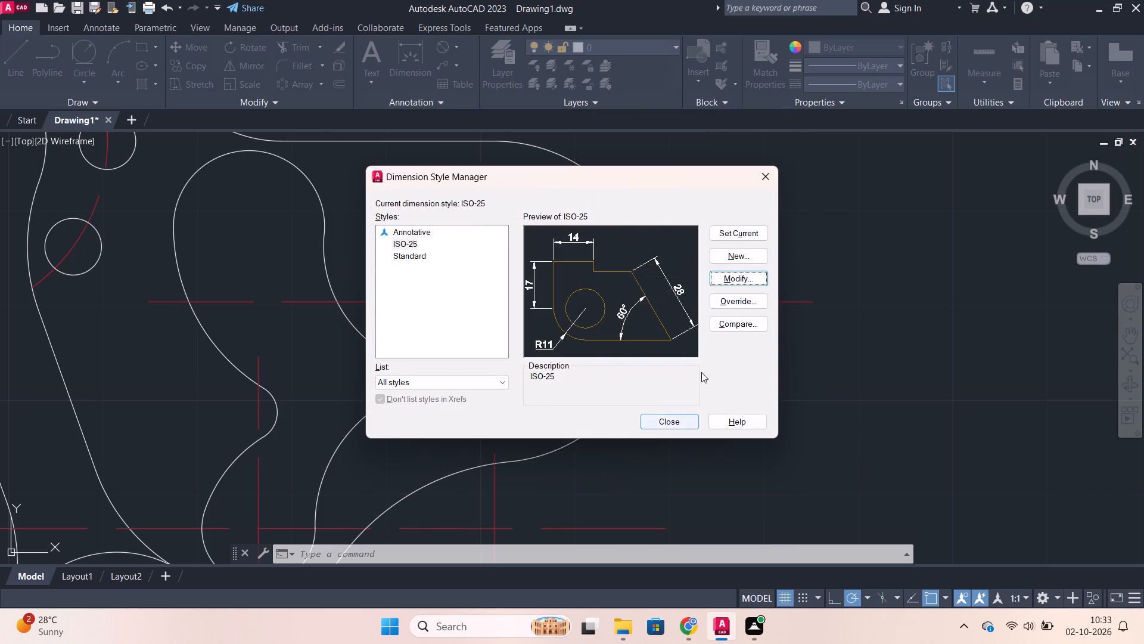
click(729, 235)
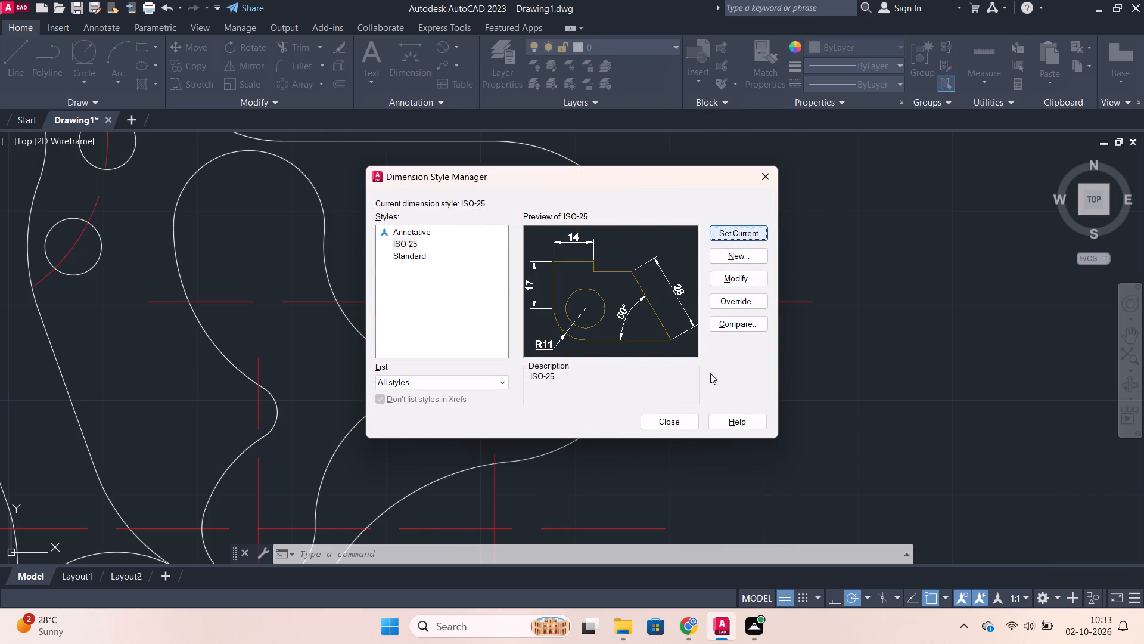
click(689, 422)
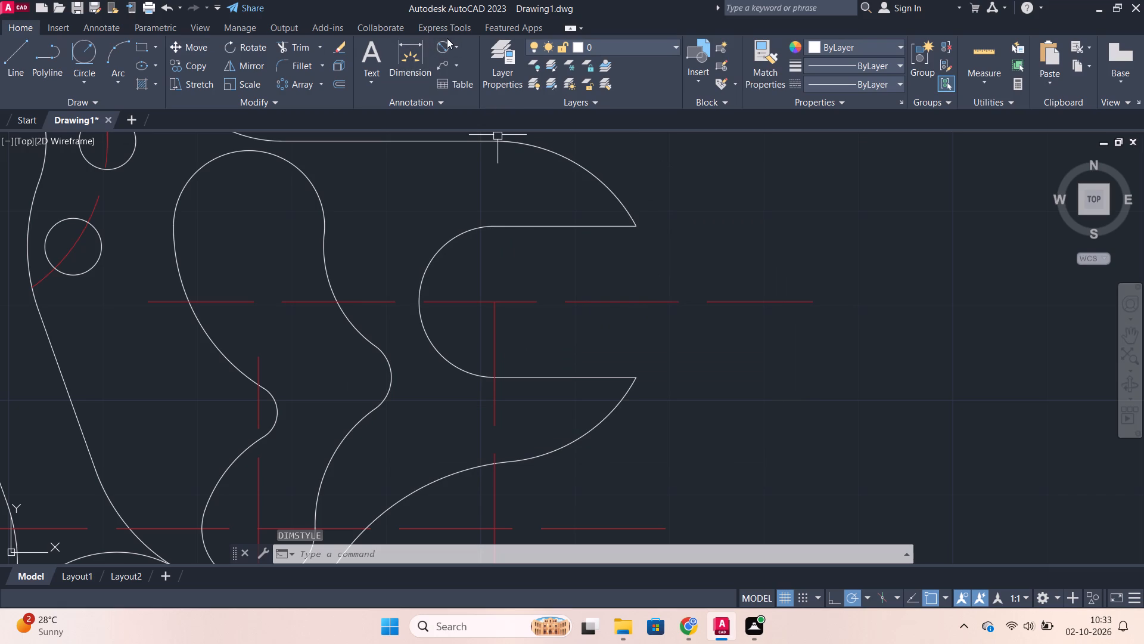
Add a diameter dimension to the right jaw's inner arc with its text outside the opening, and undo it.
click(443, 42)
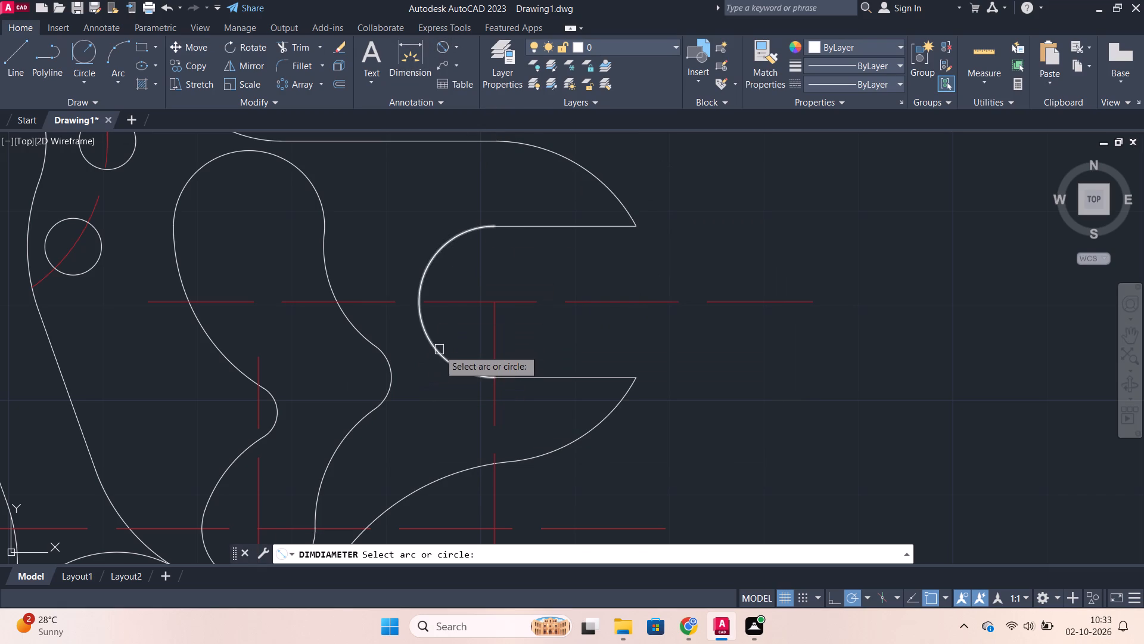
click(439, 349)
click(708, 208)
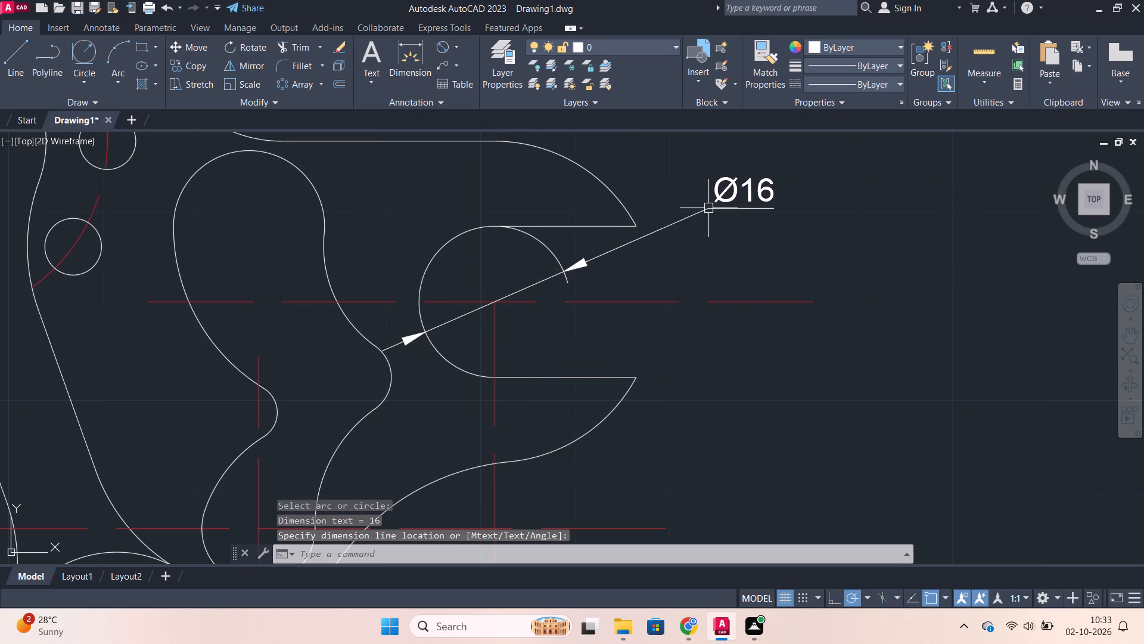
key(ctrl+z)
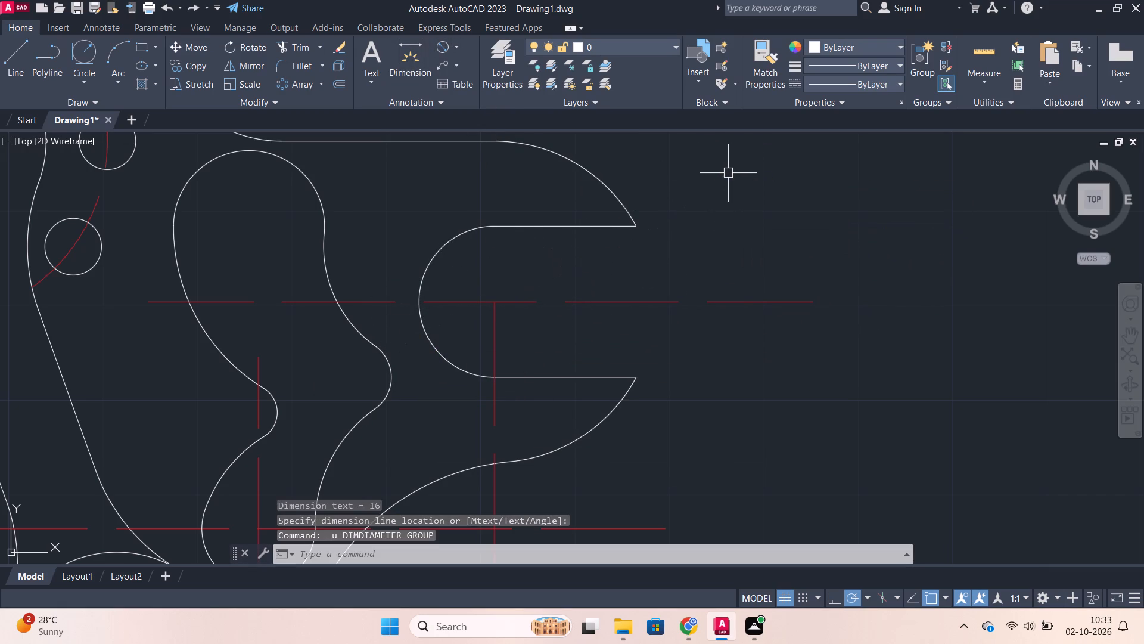
Turn off drawing the dimension line between extension lines in the ISO-25 style and make the style current.
key(d)
key(Return)
key(backslash)
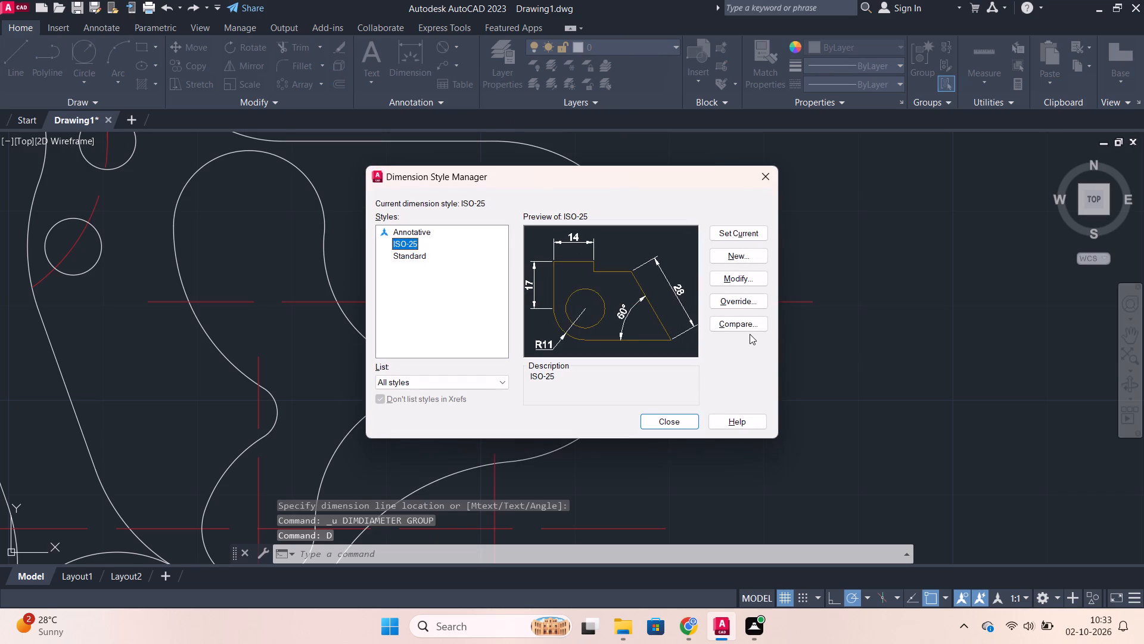
click(747, 280)
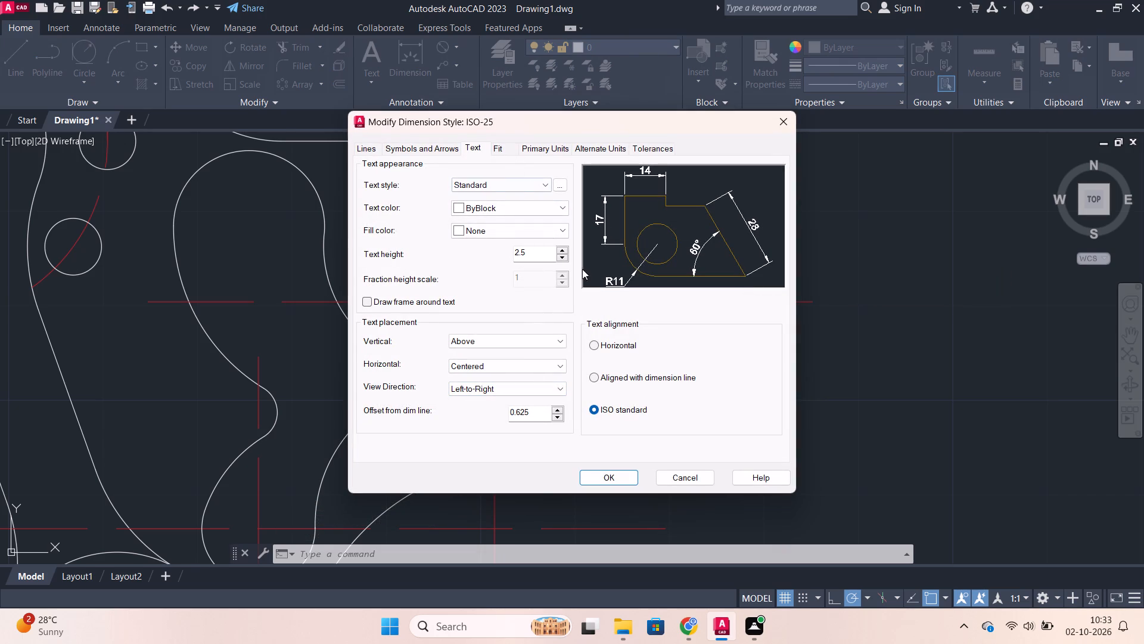
click(549, 149)
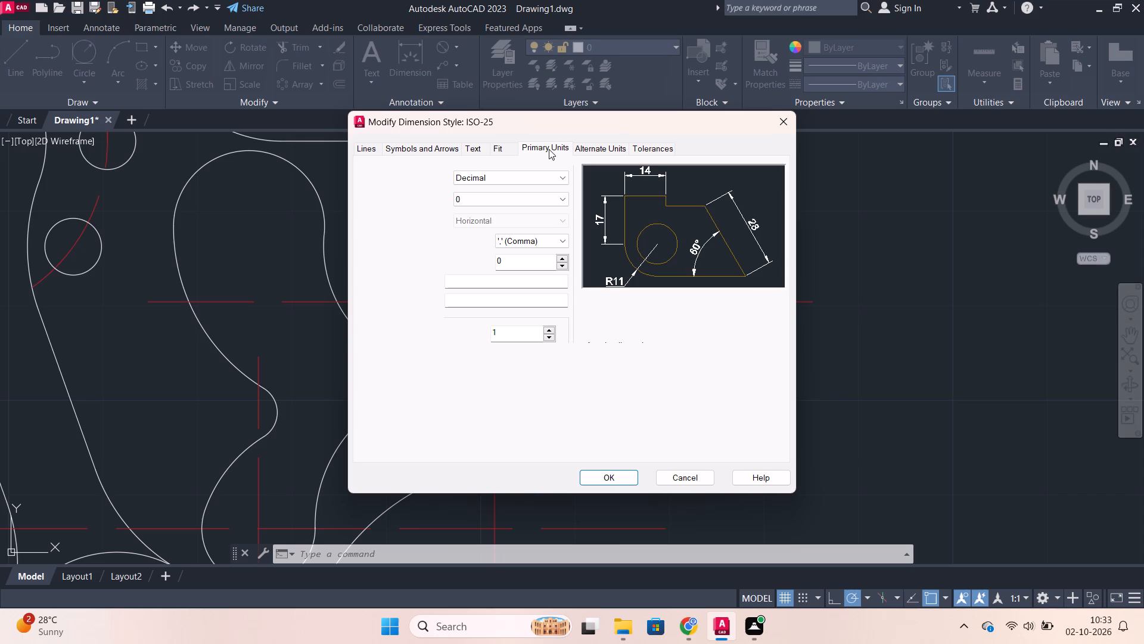
click(568, 148)
click(586, 147)
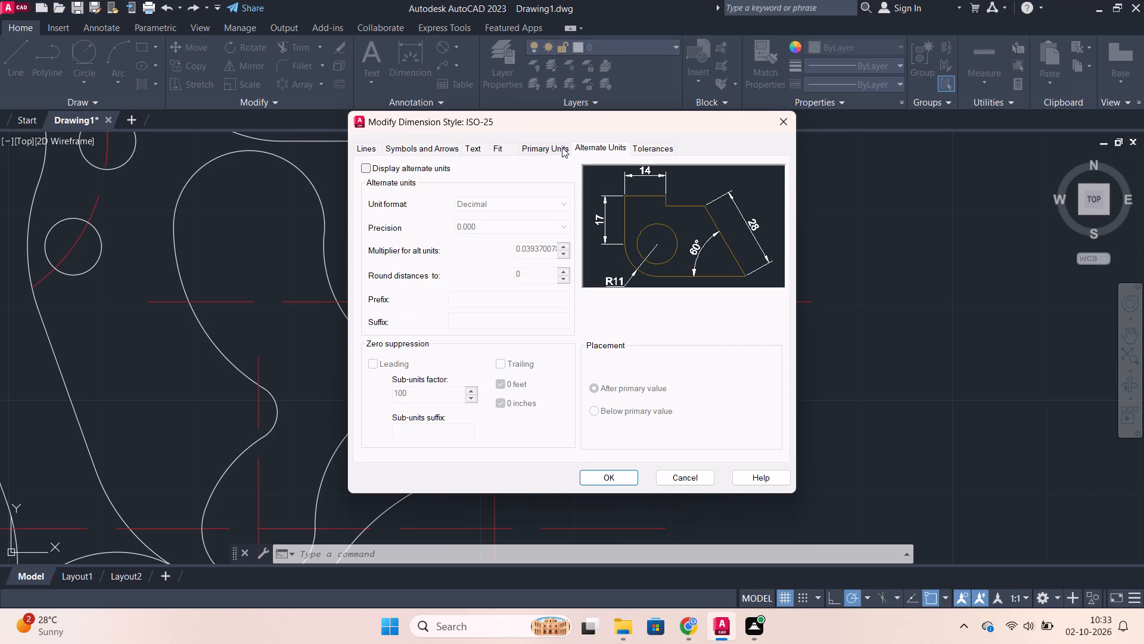
click(498, 147)
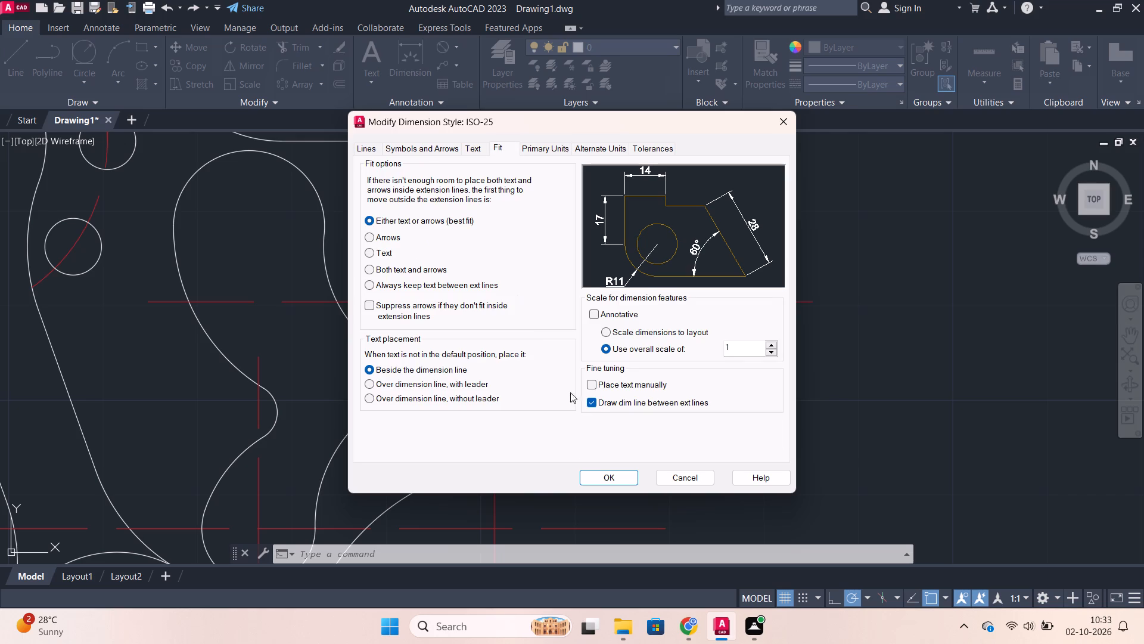
click(593, 404)
click(626, 484)
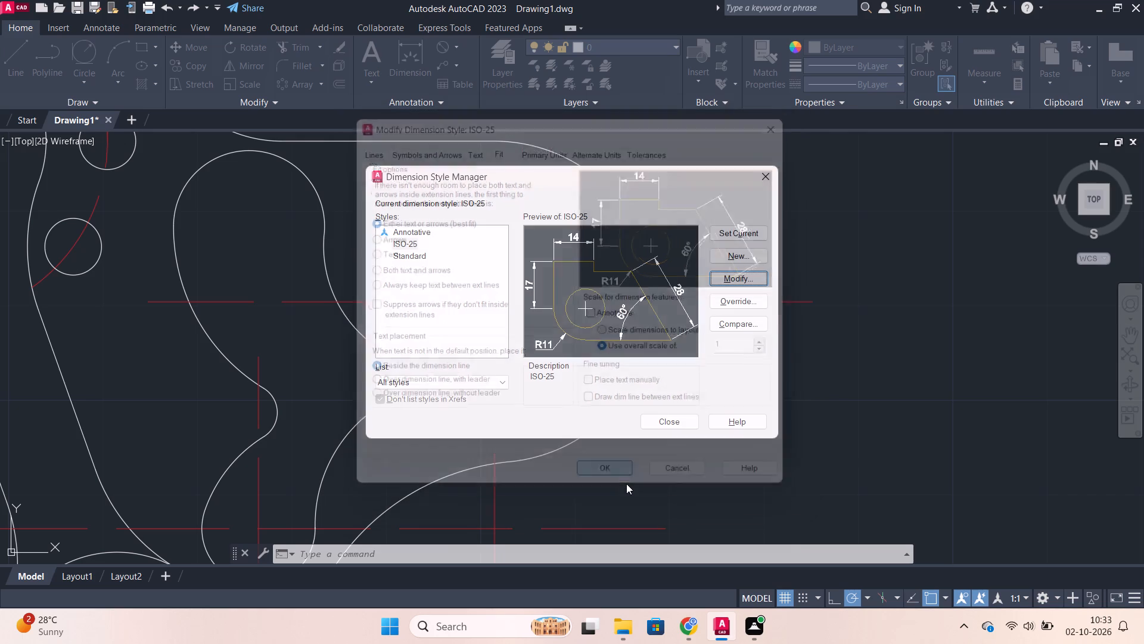
click(733, 236)
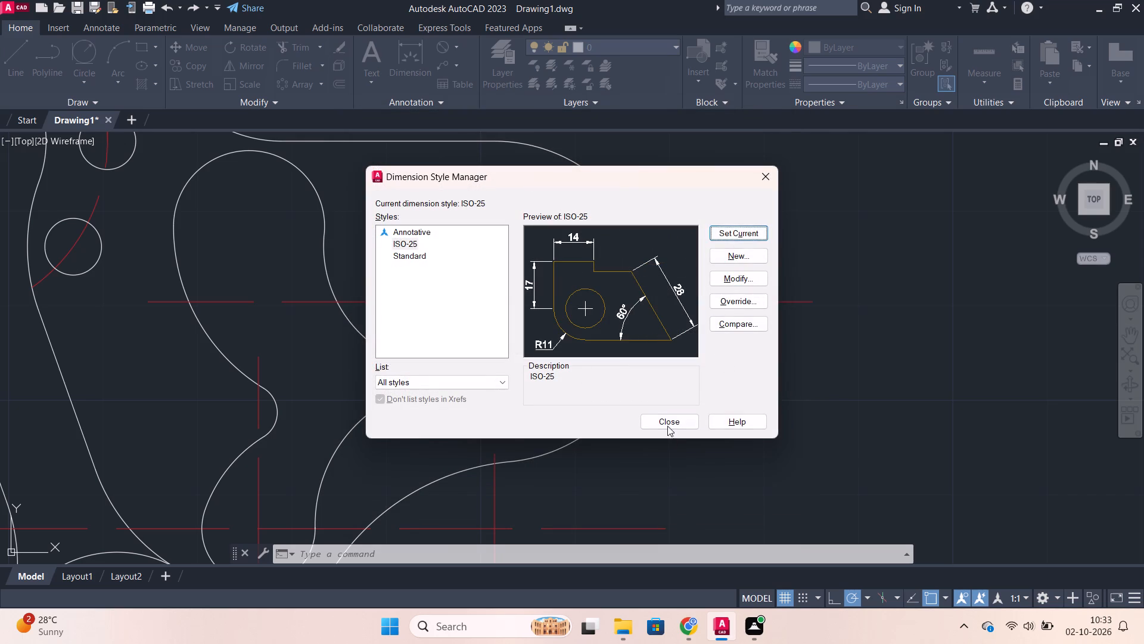
click(667, 422)
Add a diameter dimension to the right jaw's inner arc, placing its text outside the jaw opening.
click(443, 49)
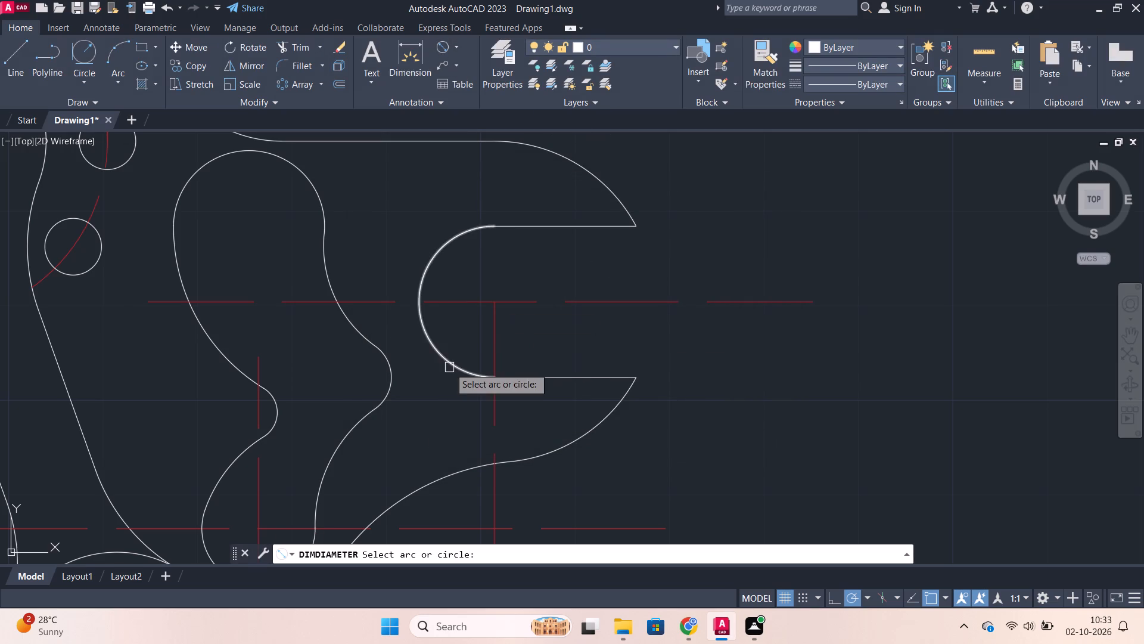
click(449, 367)
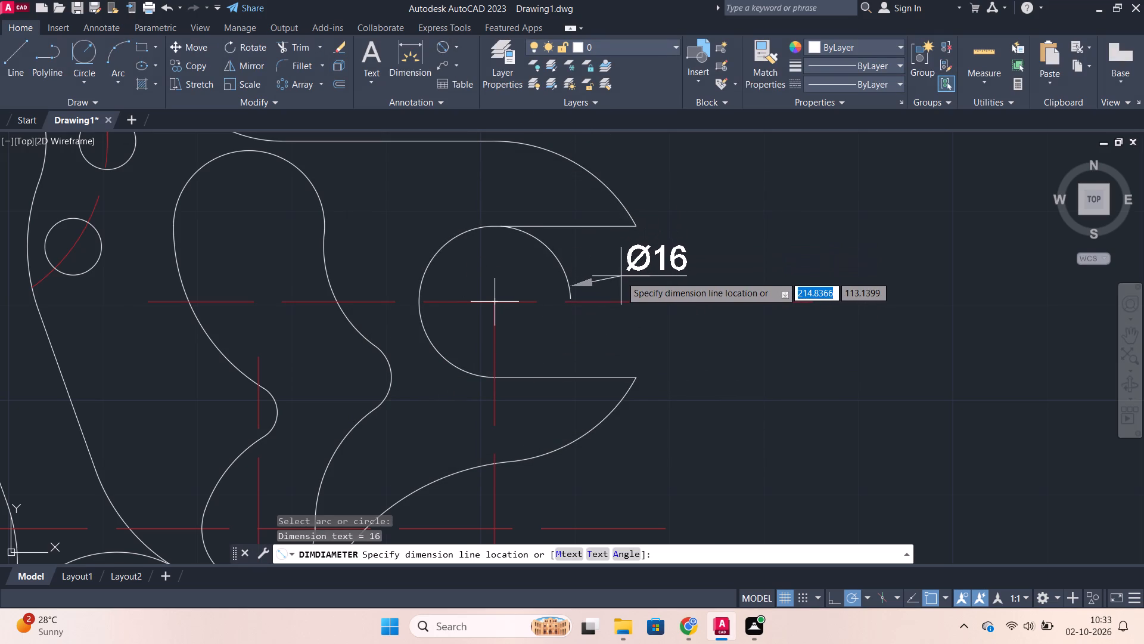
click(621, 273)
scroll(707, 289, down, 2)
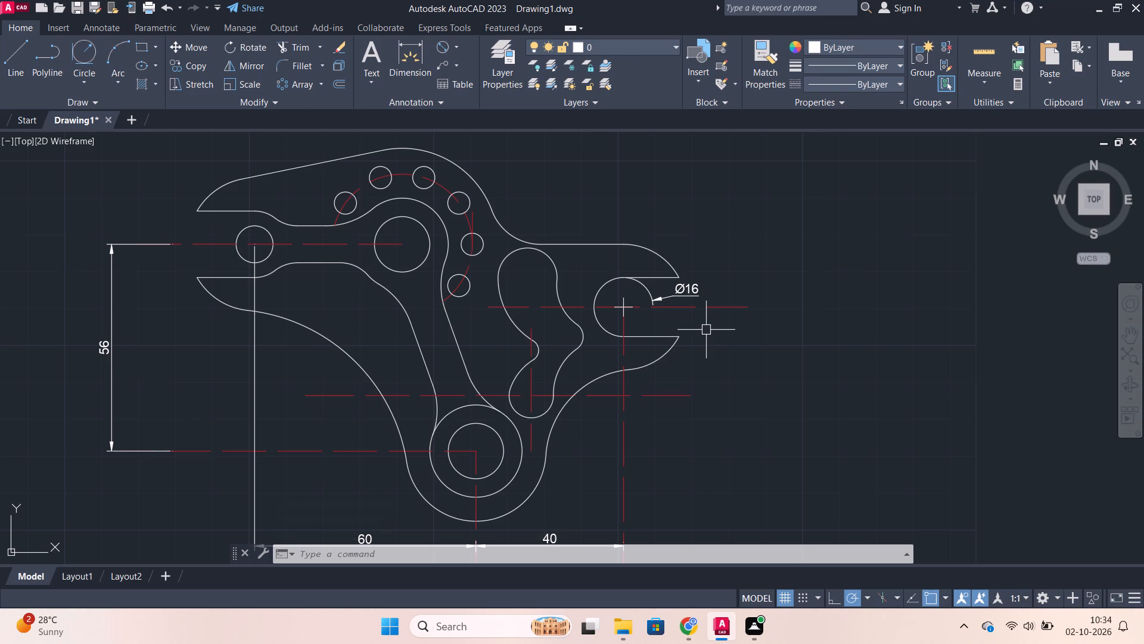
Add a diameter dimension to the bottom boss's inner circle, with its text outside the outline on the lower-left side.
click(446, 47)
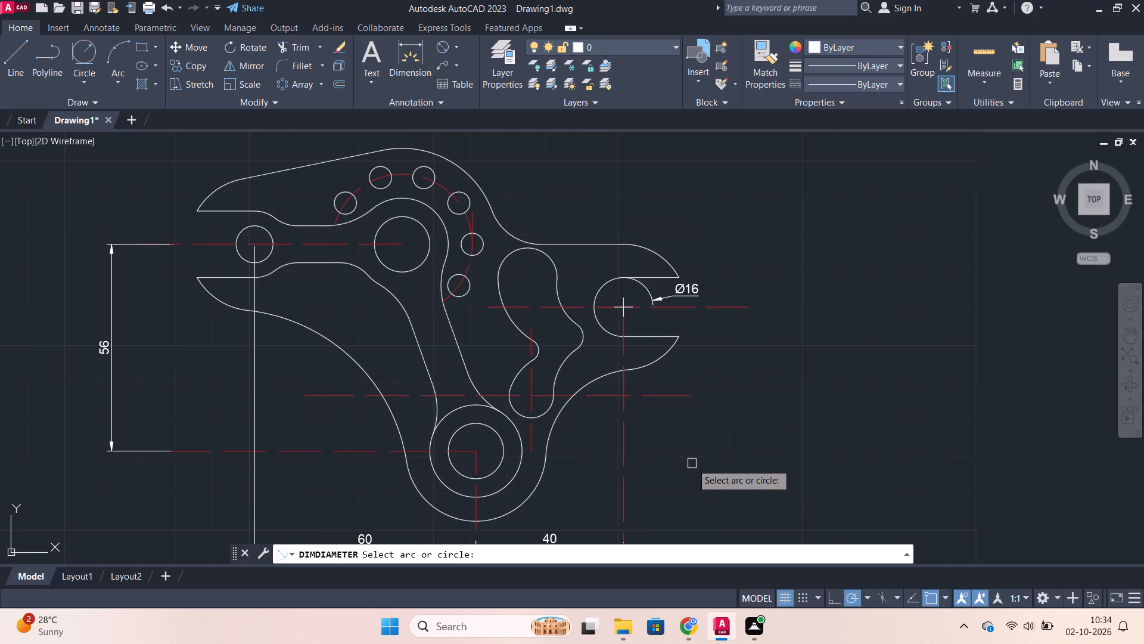
scroll(692, 463, down, 1)
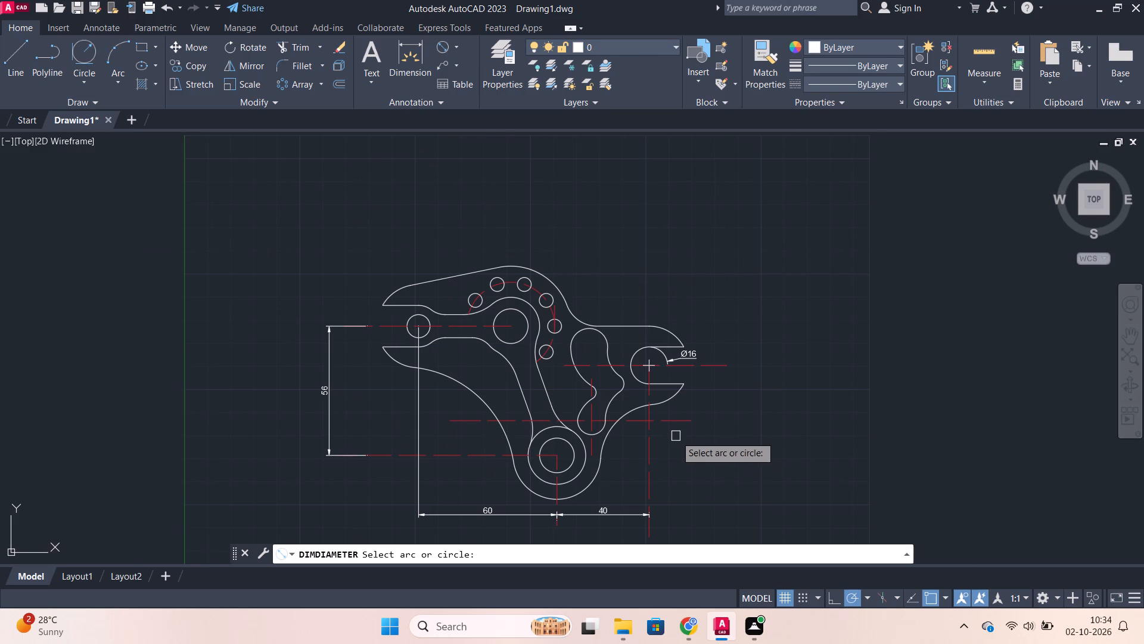
scroll(674, 448, up, 2)
middle_drag(693, 371, 719, 289)
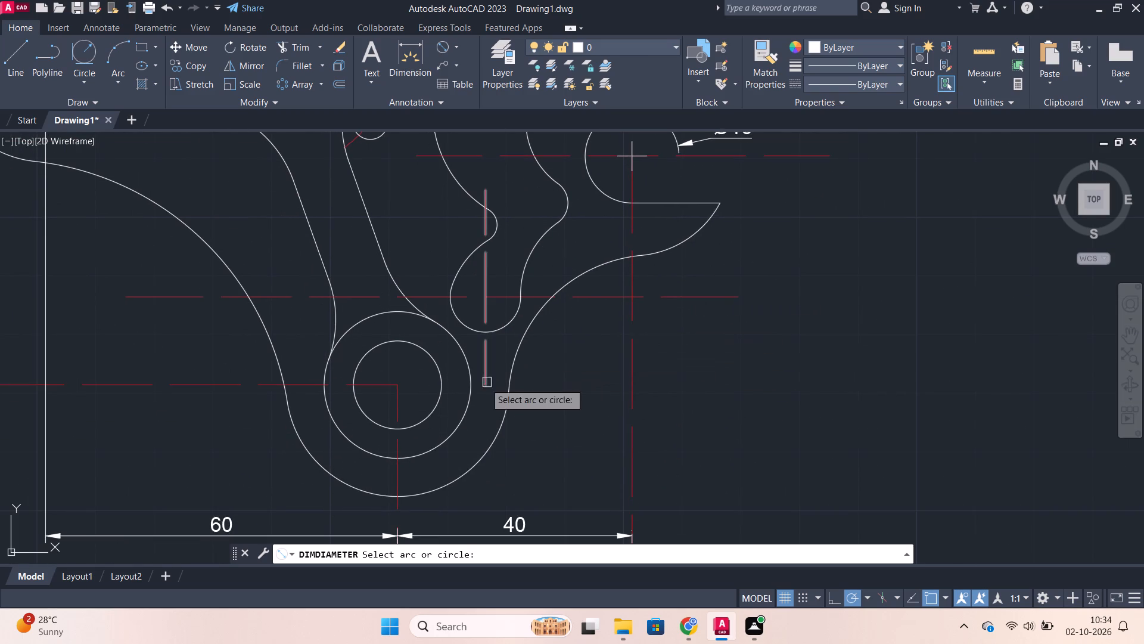
click(430, 411)
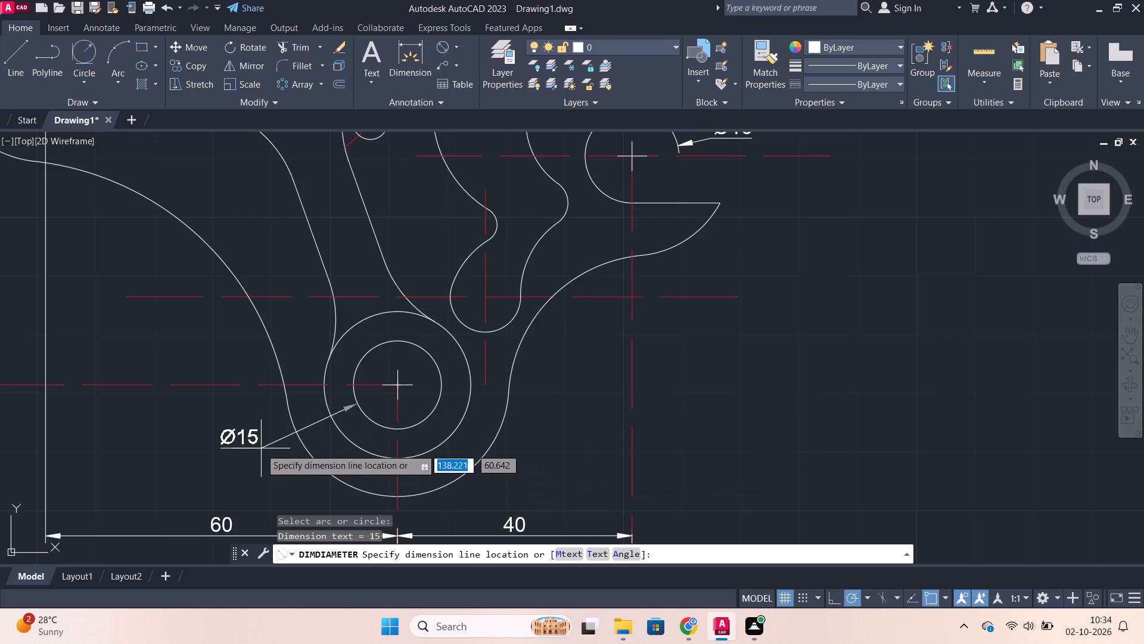
click(234, 435)
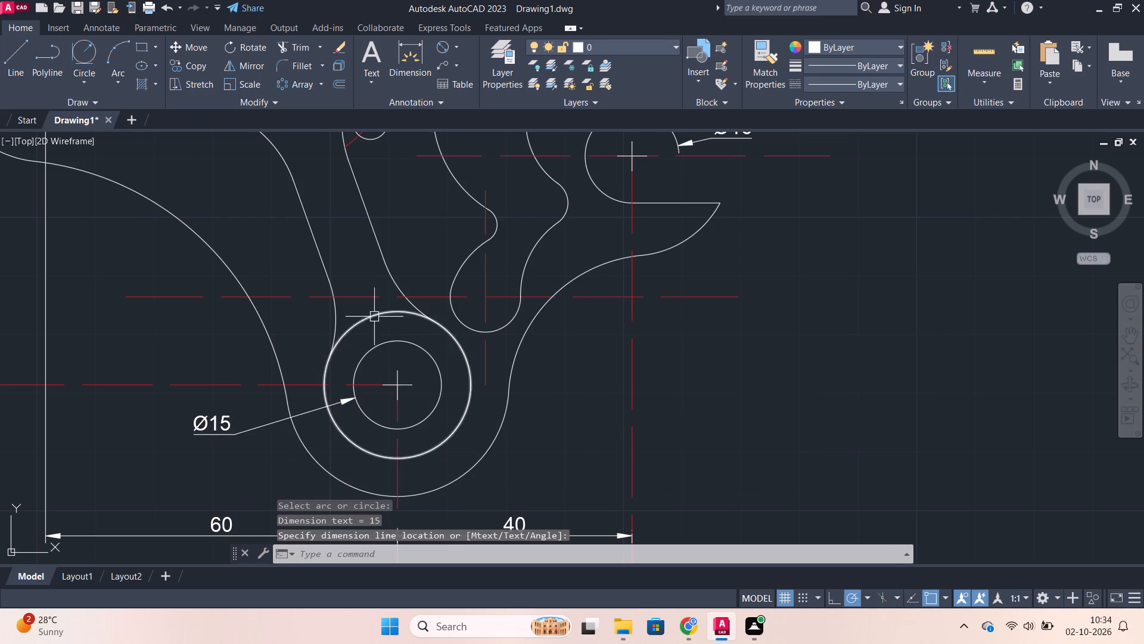
Add a diameter dimension to the third small hole of the curved hole pattern, with its text above the lever outline.
scroll(380, 312, down, 1)
key(space)
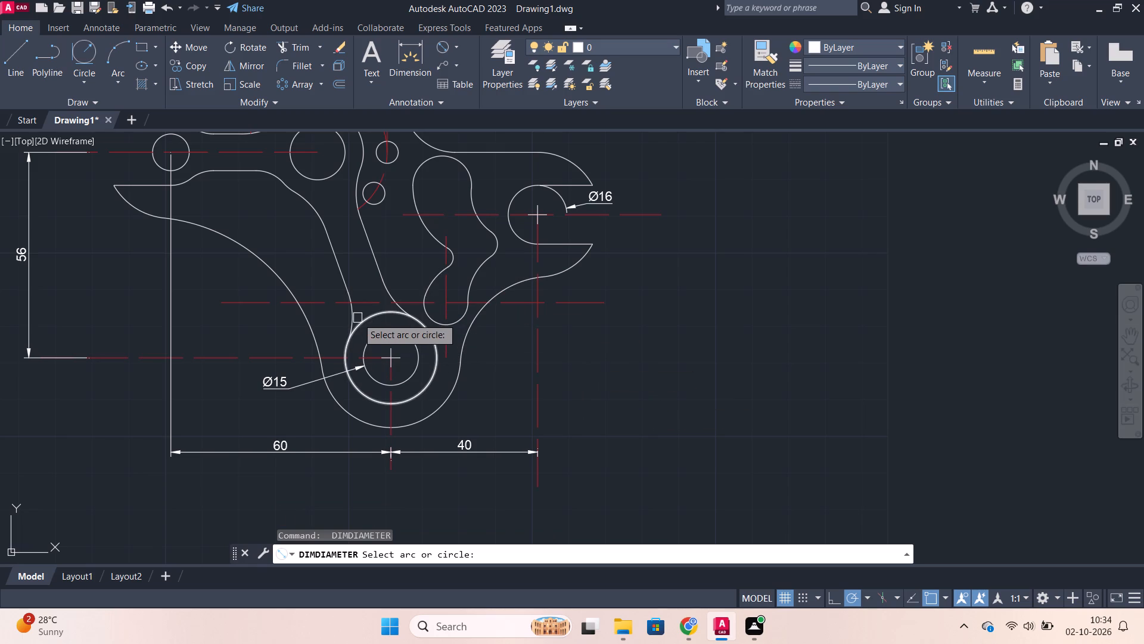
middle_drag(664, 331, 667, 426)
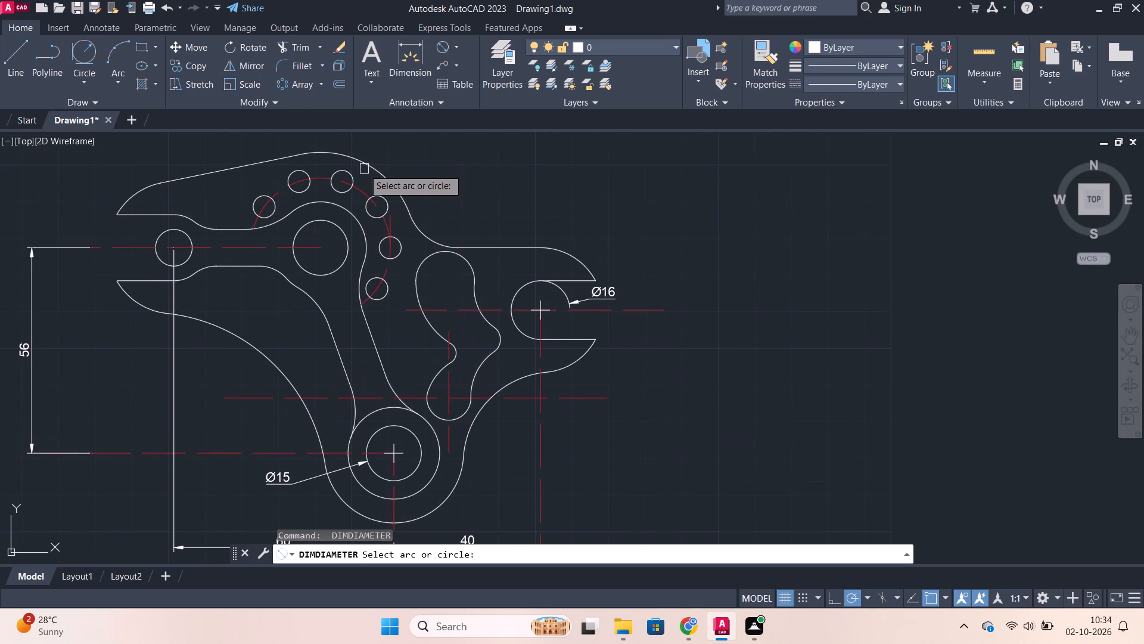
click(355, 173)
click(363, 143)
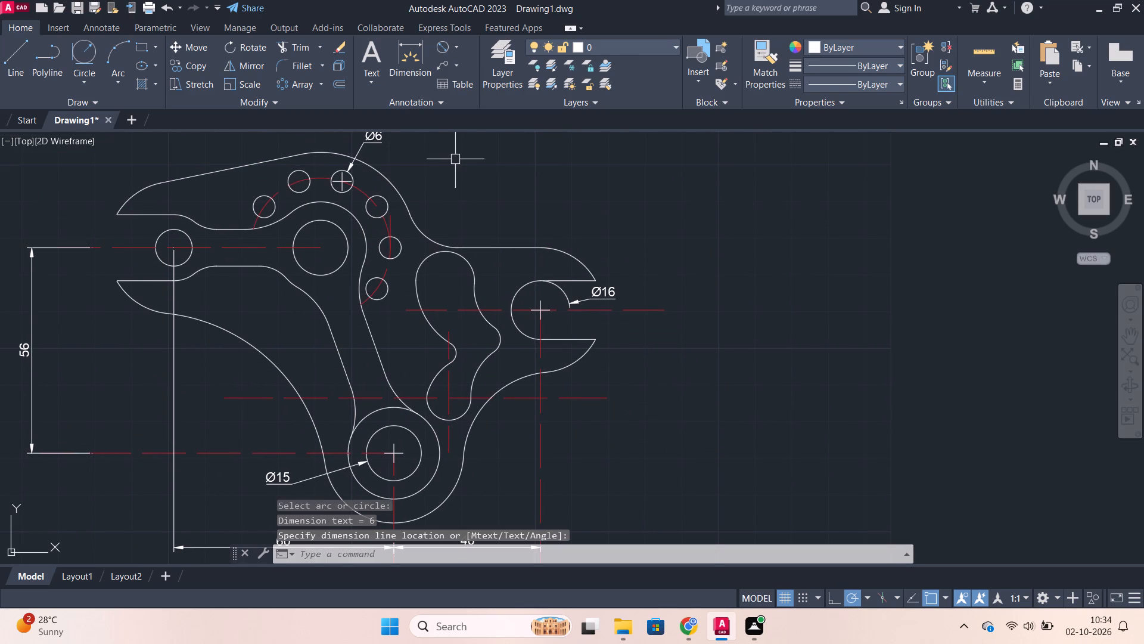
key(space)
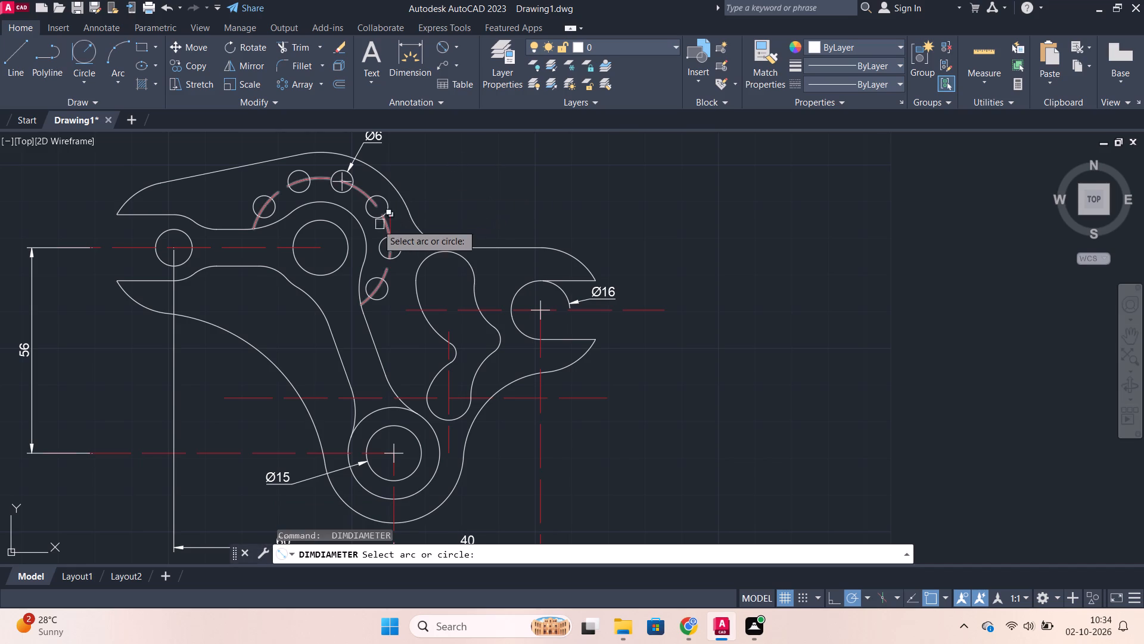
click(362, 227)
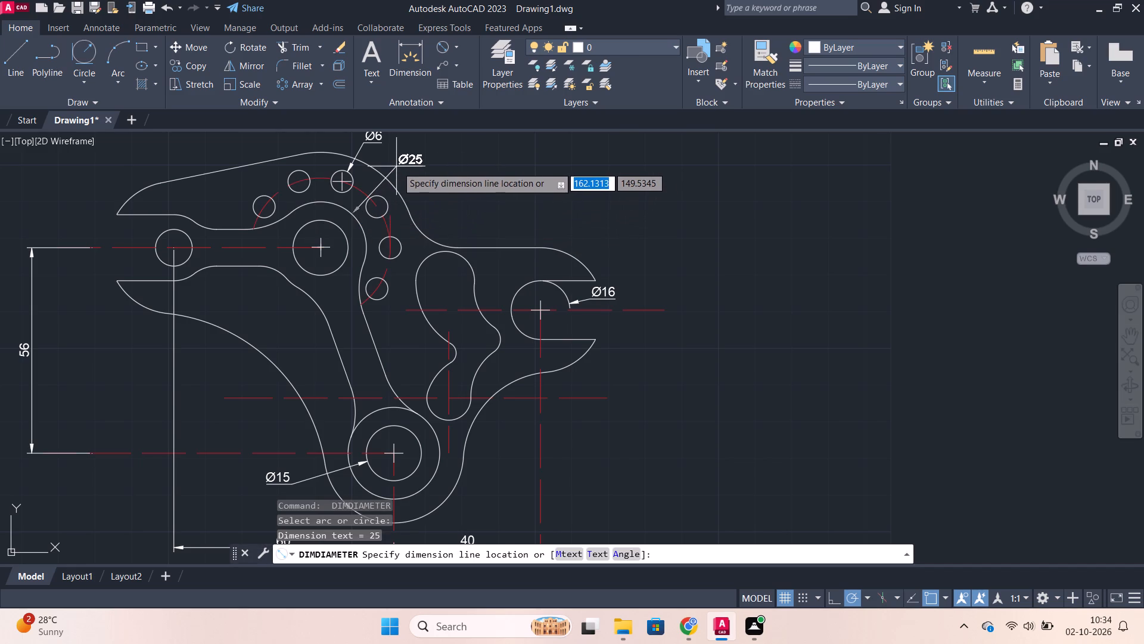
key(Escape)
Add a diameter dimension to the upper boss's circle, placing its text outside the outline just below the small hole's dimension.
scroll(416, 169, up, 2)
middle_drag(440, 200, 502, 258)
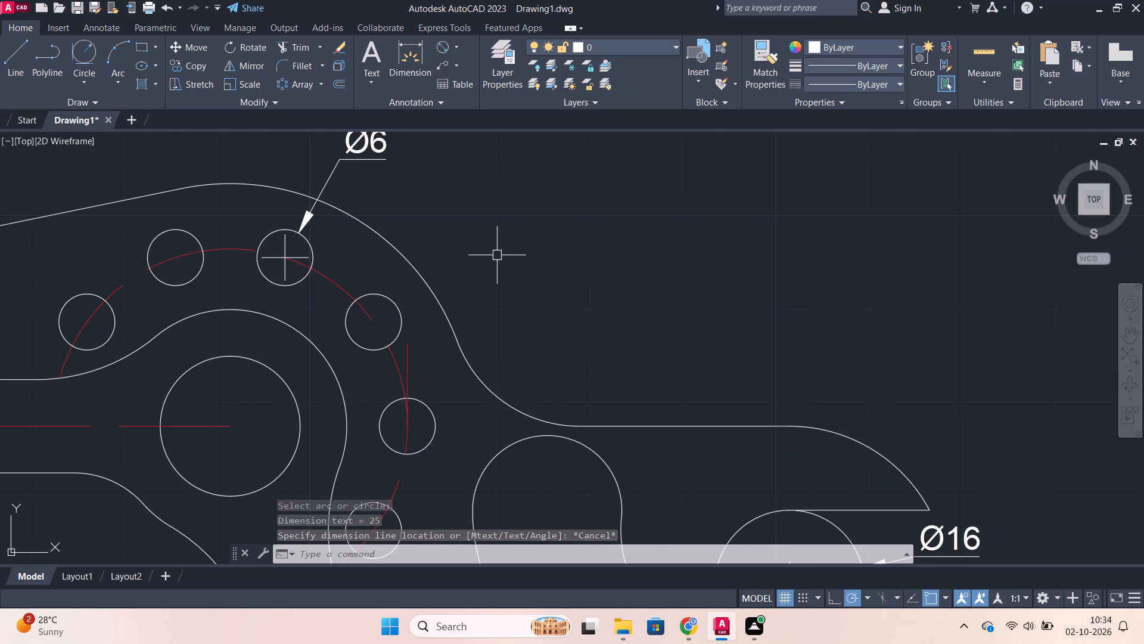
key(space)
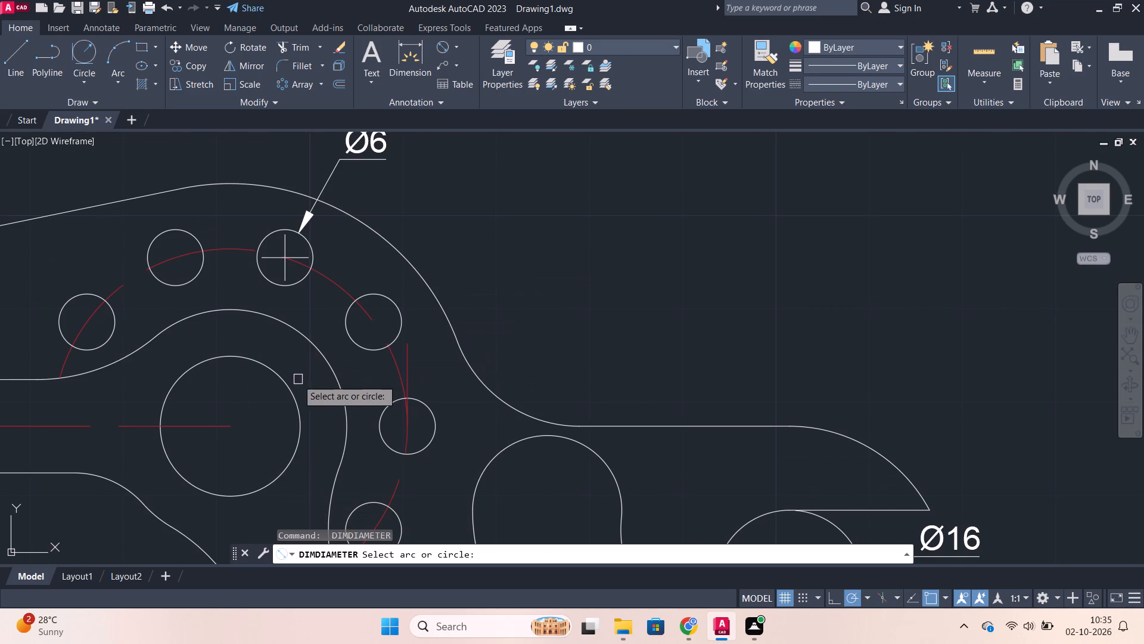
click(287, 386)
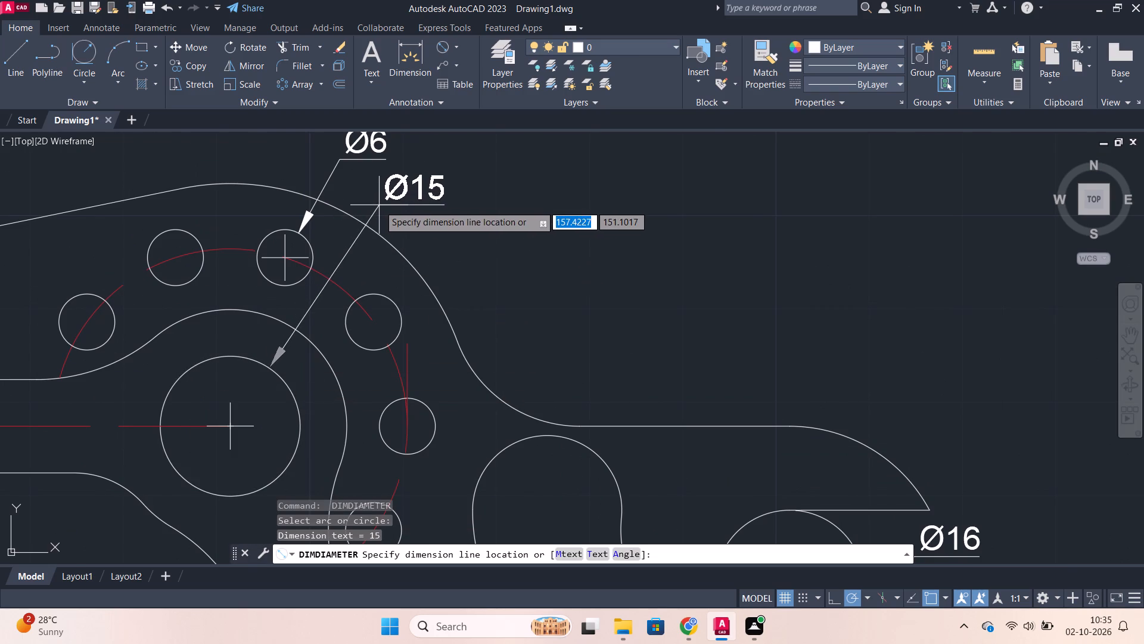
click(380, 205)
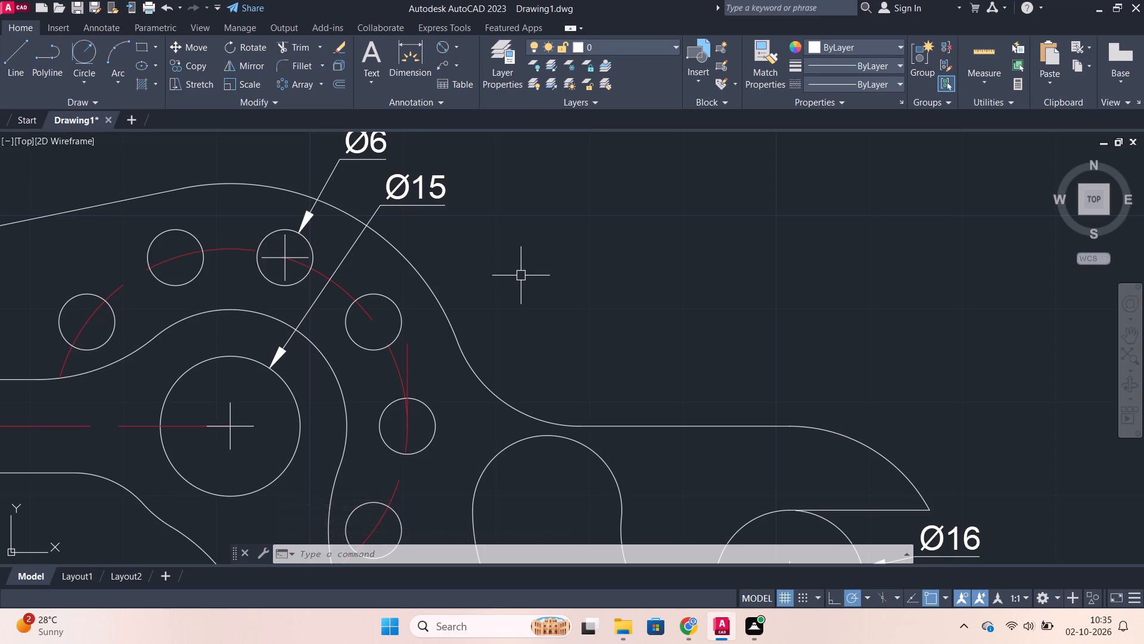
Add a radius dimension to the concave arc joining the left arm's upper edge to the upper boss, with text between the small holes.
click(455, 40)
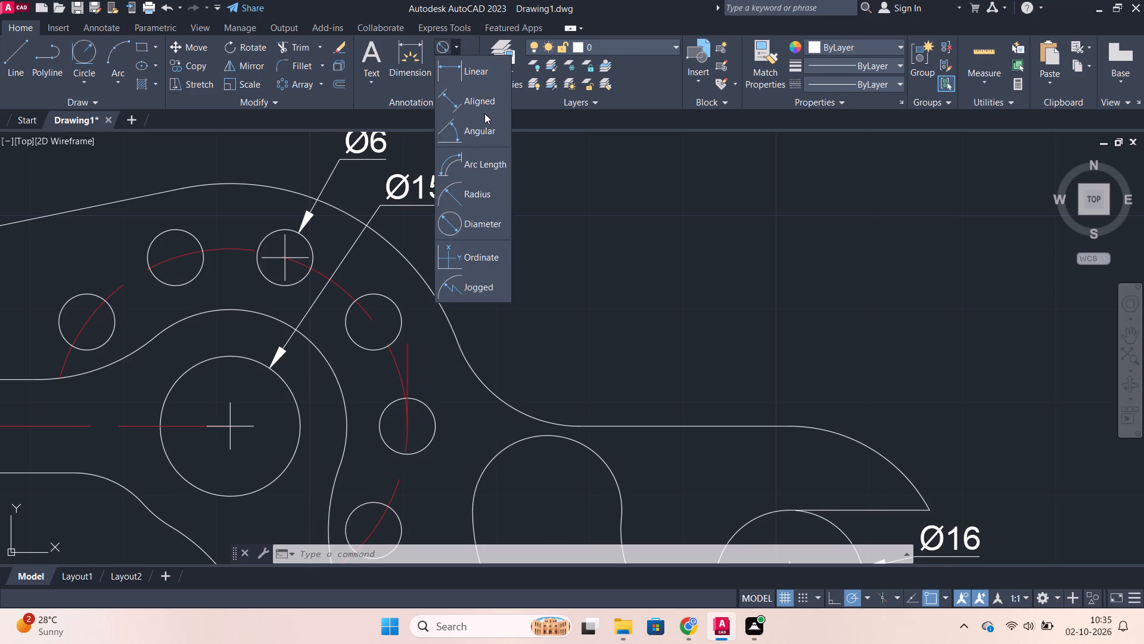
click(478, 194)
scroll(523, 213, down, 1)
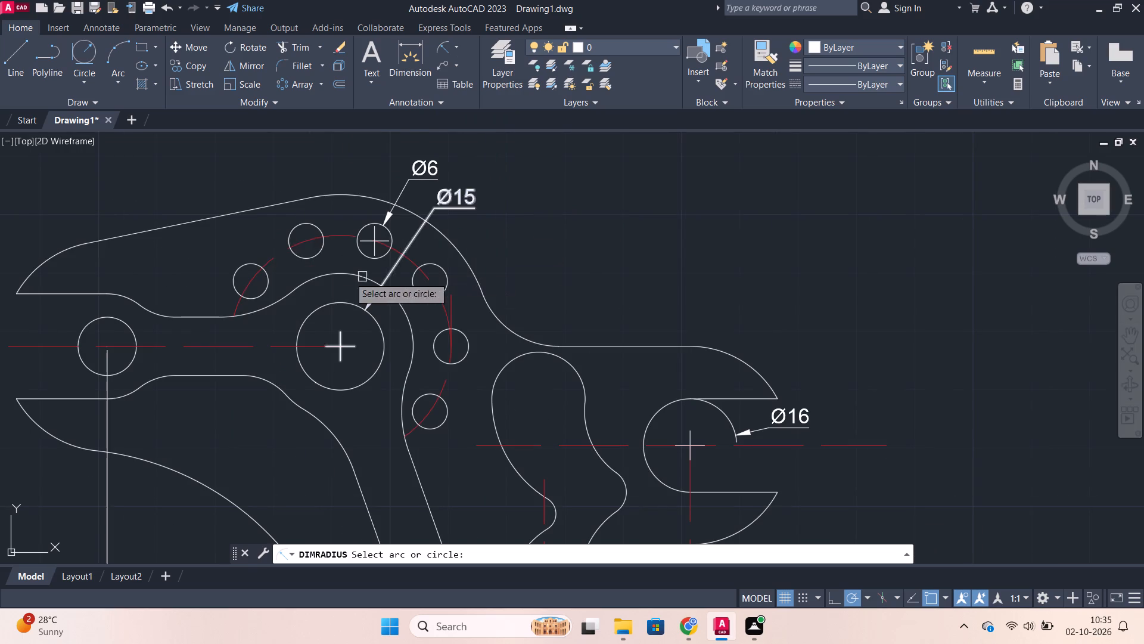
scroll(236, 169, down, 1)
middle_drag(256, 172, 375, 184)
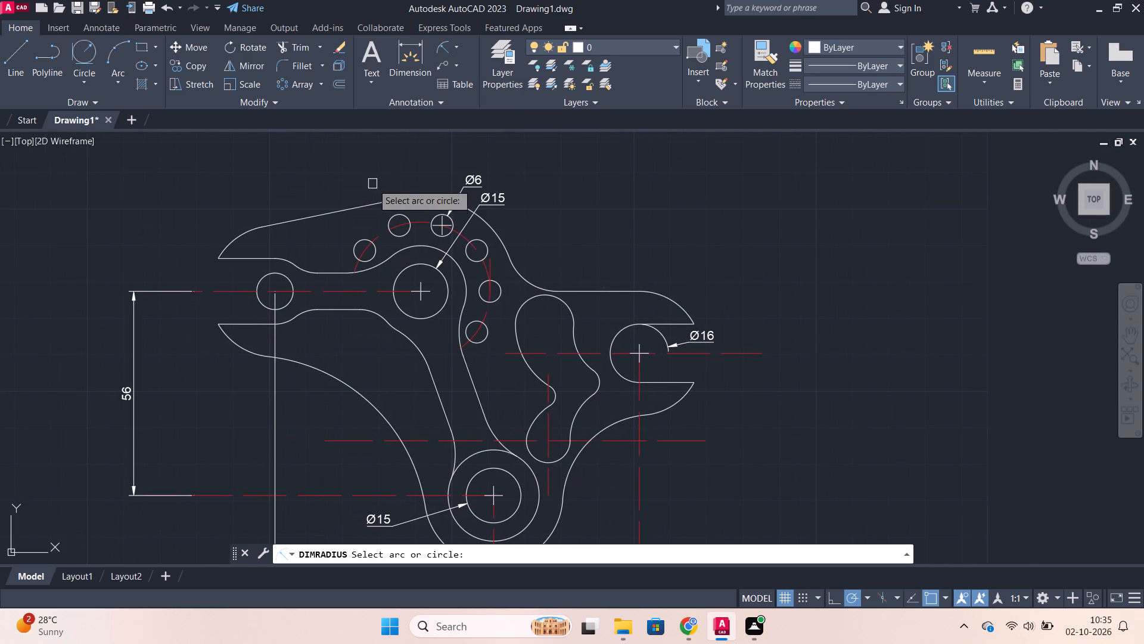
click(373, 273)
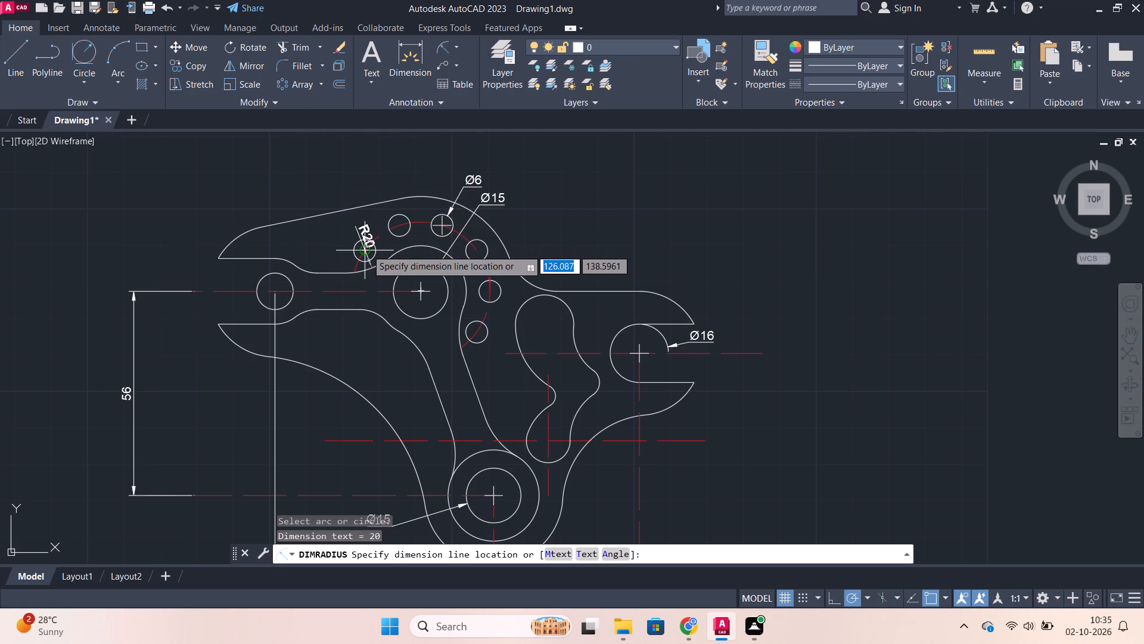
scroll(366, 249, up, 2)
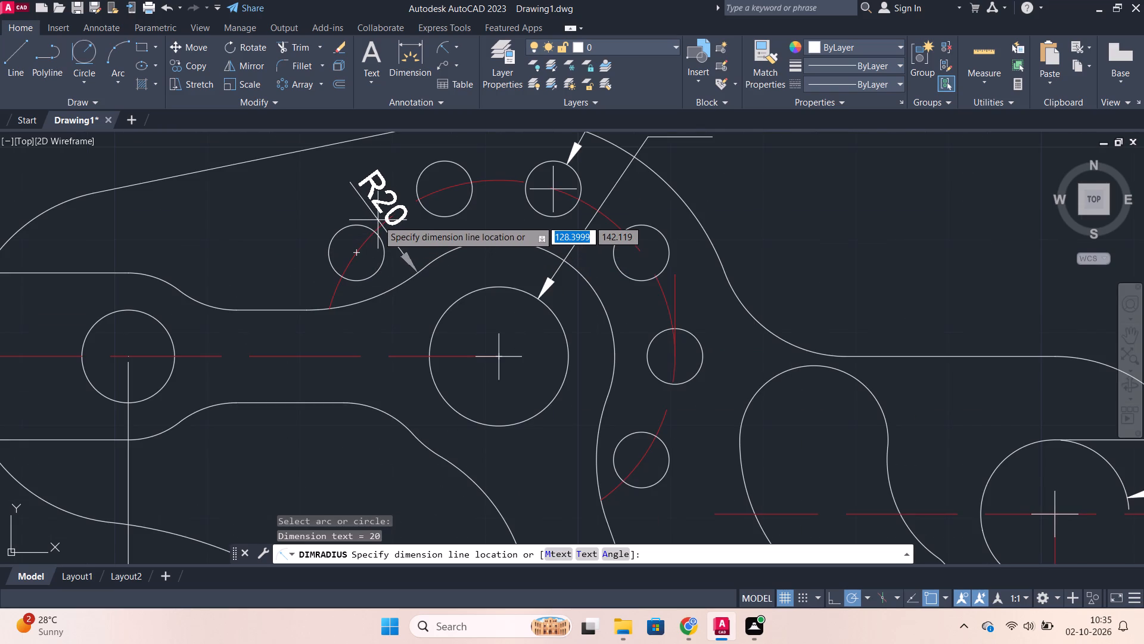
click(378, 220)
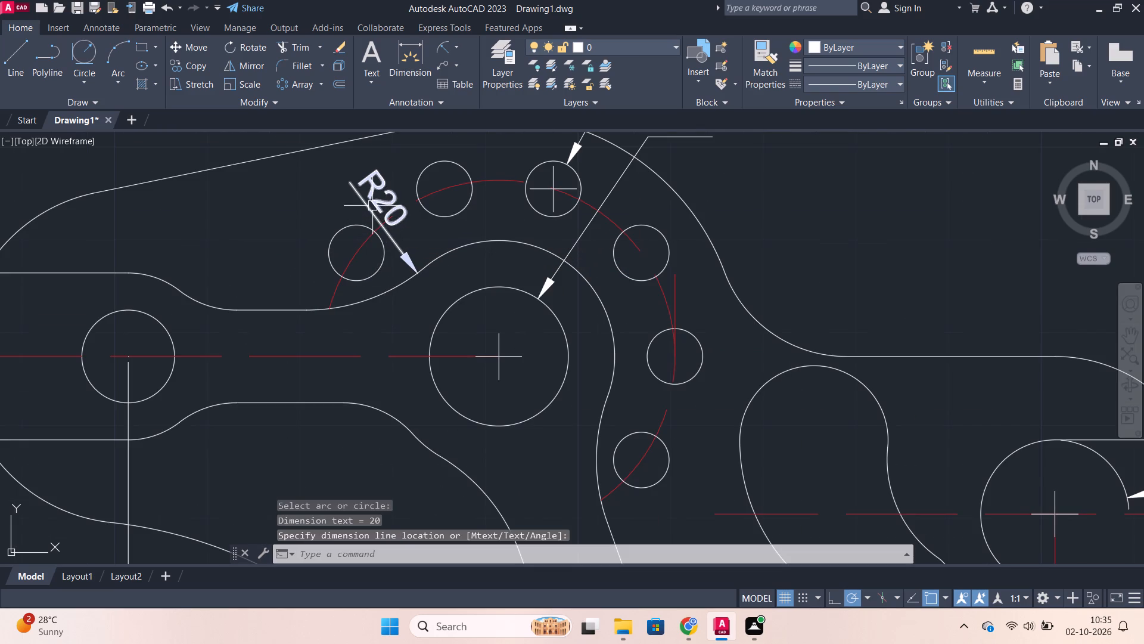
Add the prefix 6* to the text of the radius dimension on the concave arc beside the upper boss.
scroll(440, 240, down, 2)
scroll(424, 236, up, 2)
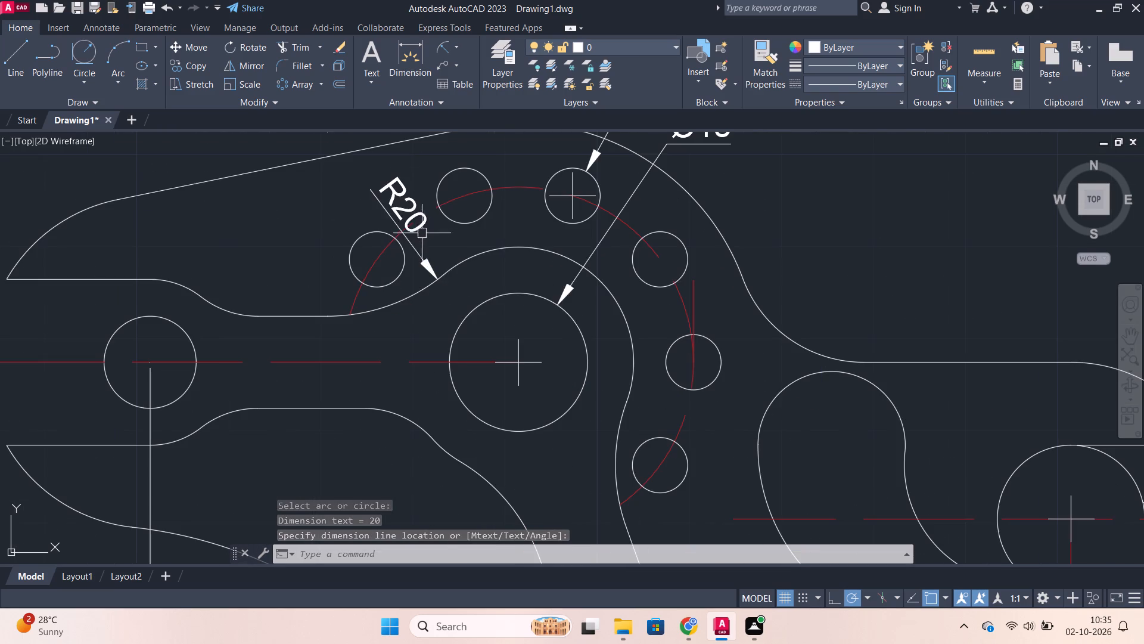
double_click(407, 218)
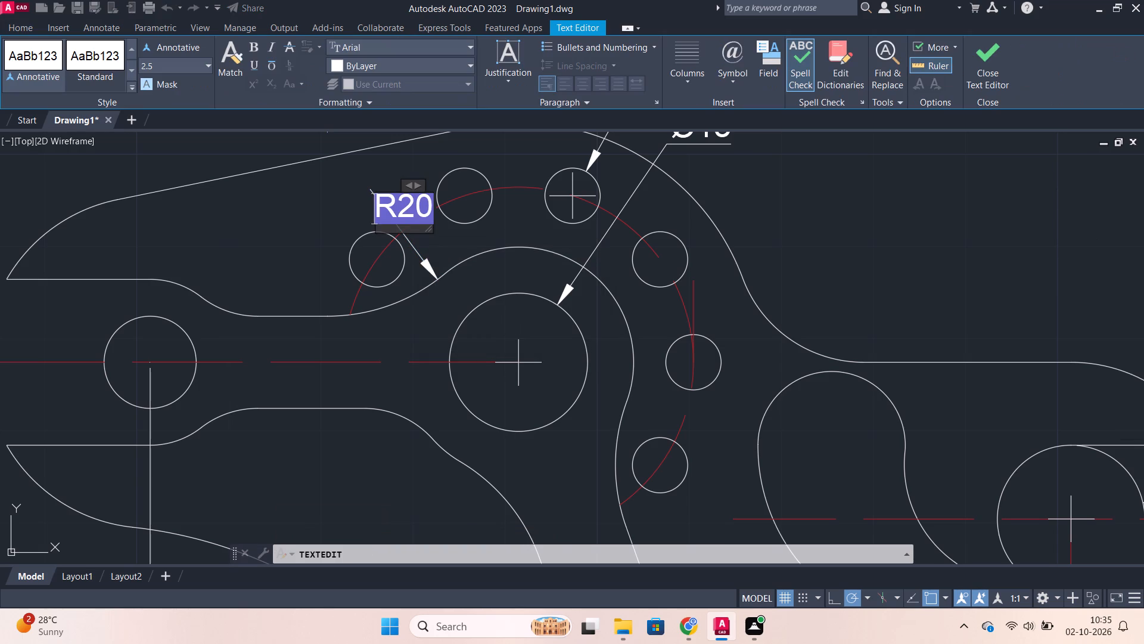
text(6*)
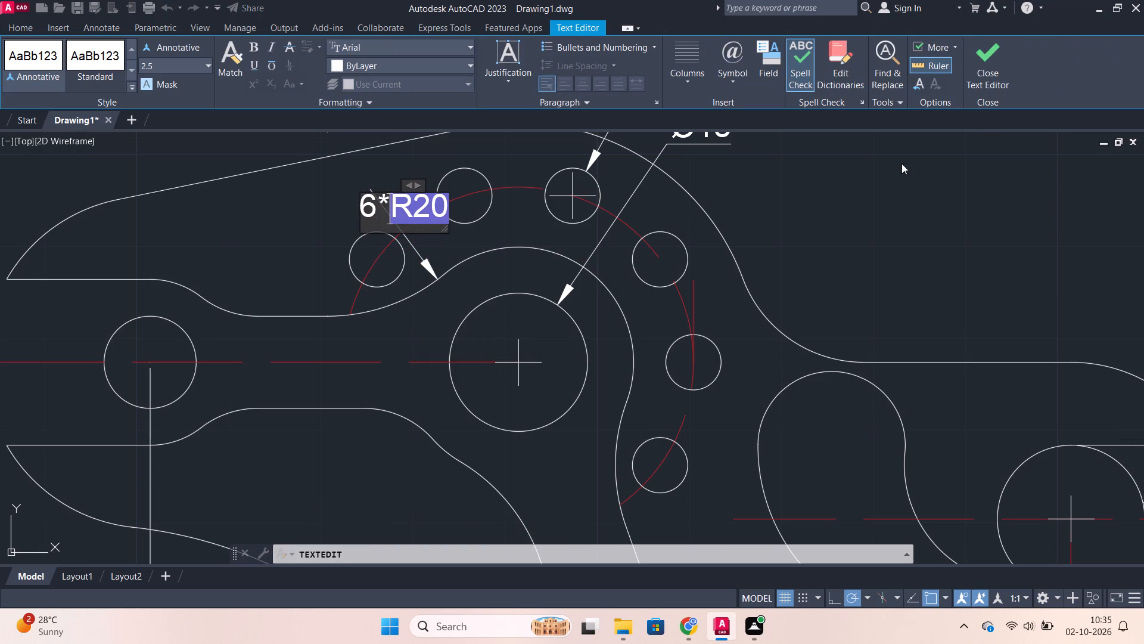
click(987, 76)
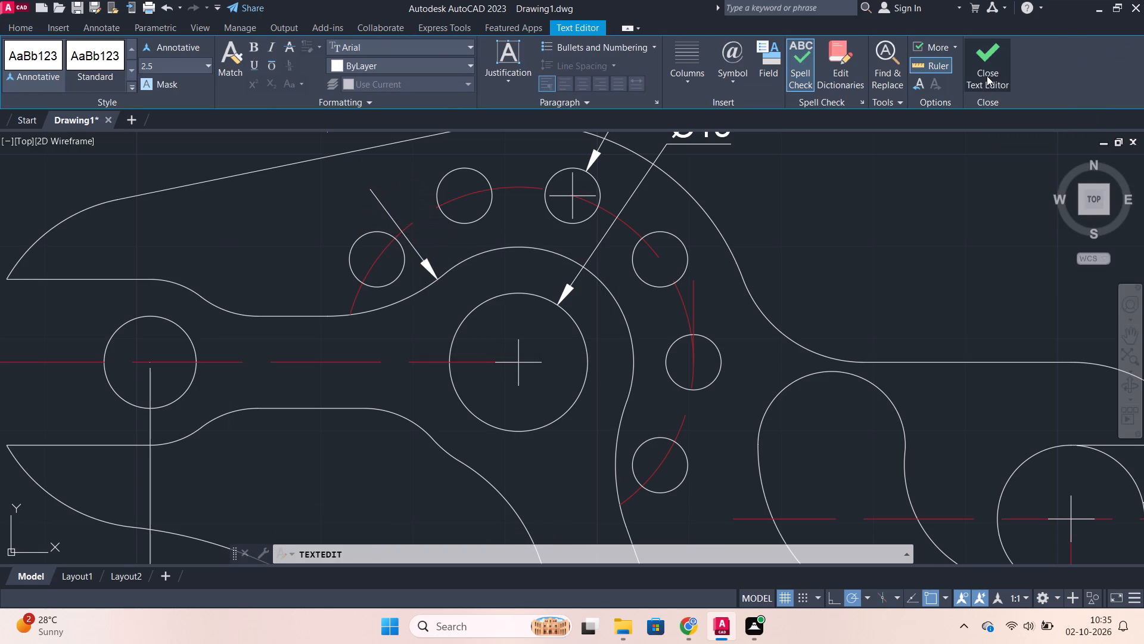
scroll(862, 287, down, 2)
scroll(693, 275, up, 1)
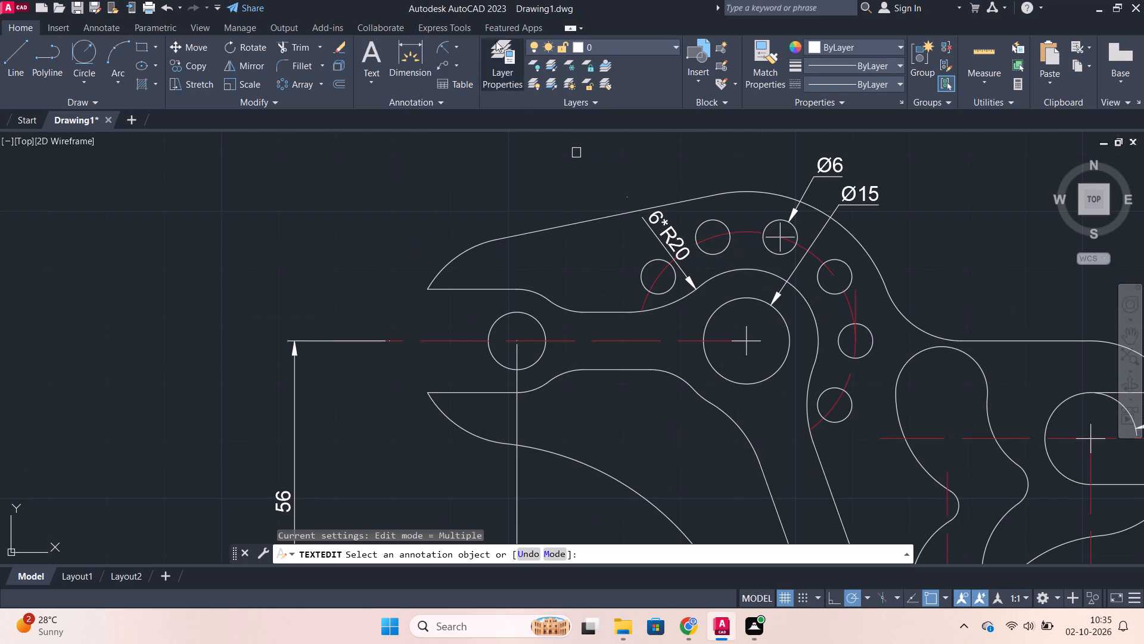
Add radius dimensions to the left jaw's upper outer arc and to the arc ending its upper inner edge, with both texts above the outline.
click(439, 47)
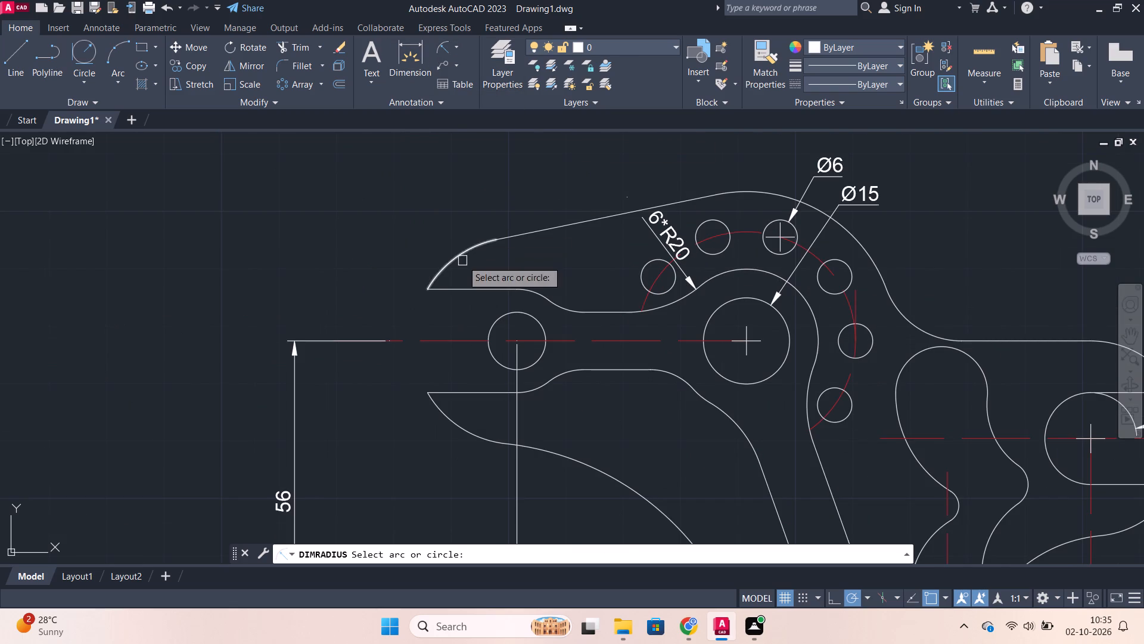
click(462, 261)
click(443, 231)
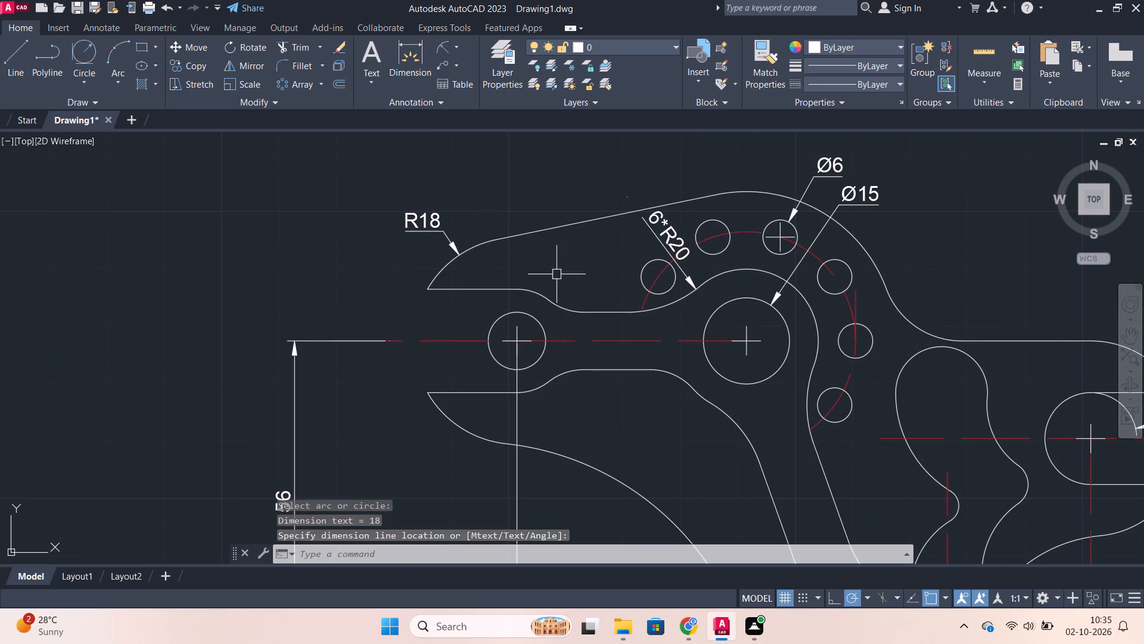
key(space)
click(536, 290)
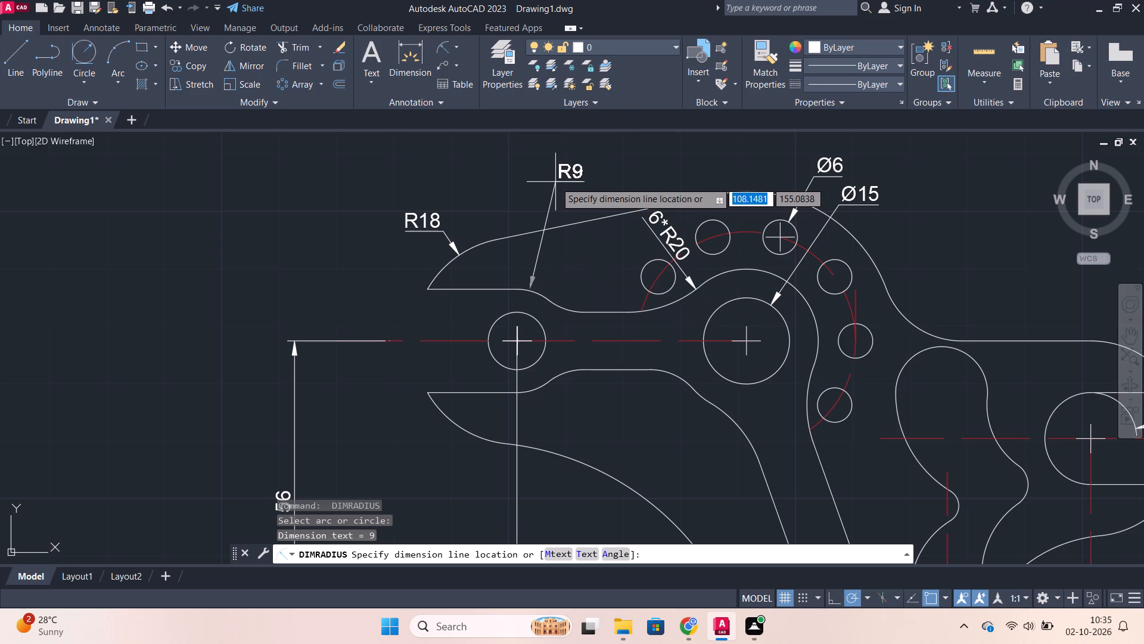
click(555, 190)
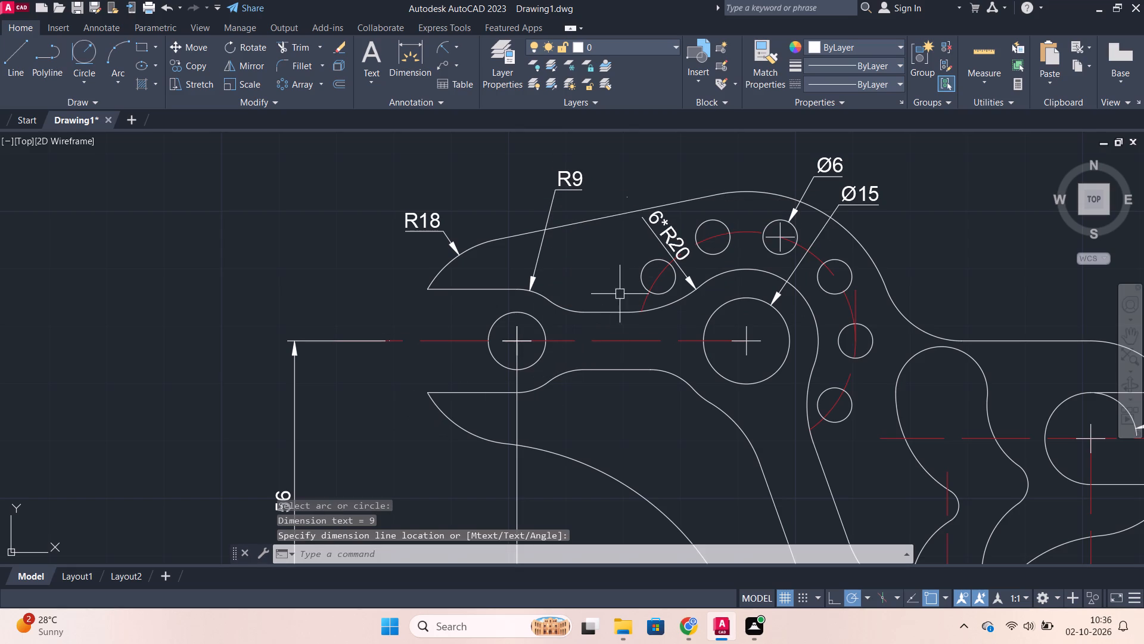
Add a radius dimension to the arc where the left arm's lower edge bends toward the bottom boss, with text below the arc.
middle_drag(627, 401, 576, 349)
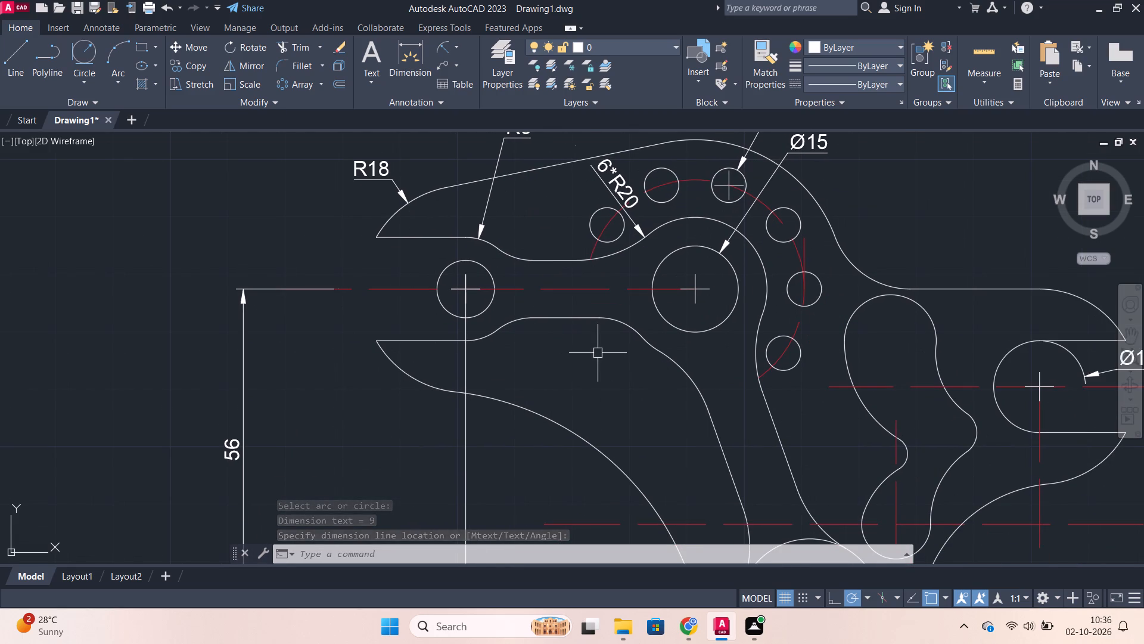
scroll(598, 353, up, 1)
key(space)
click(633, 304)
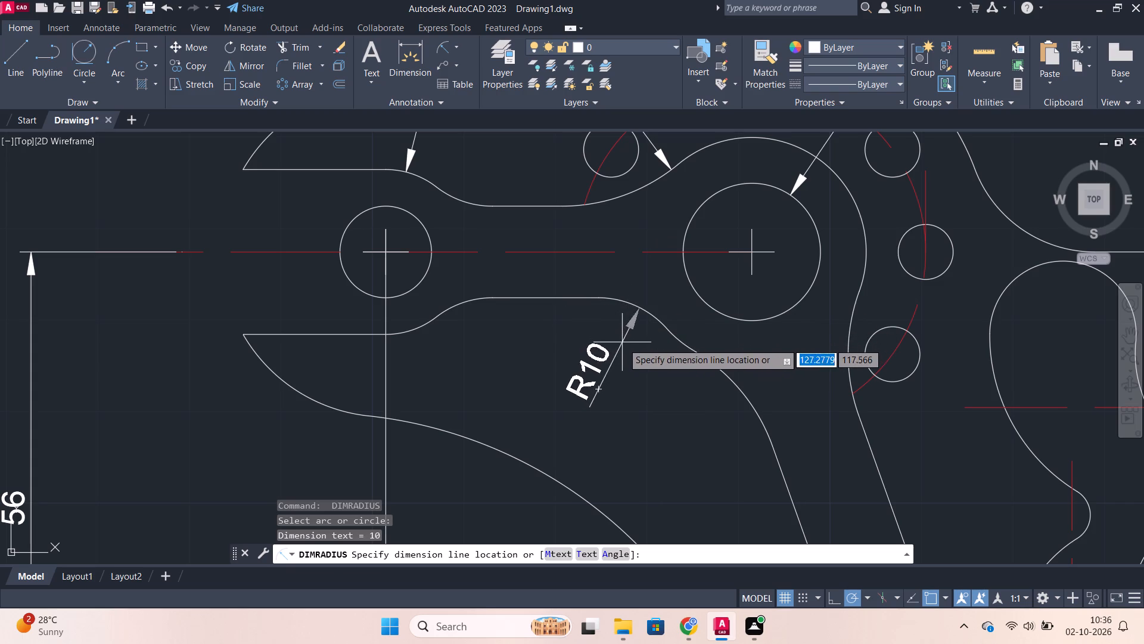
click(623, 345)
scroll(490, 382, down, 1)
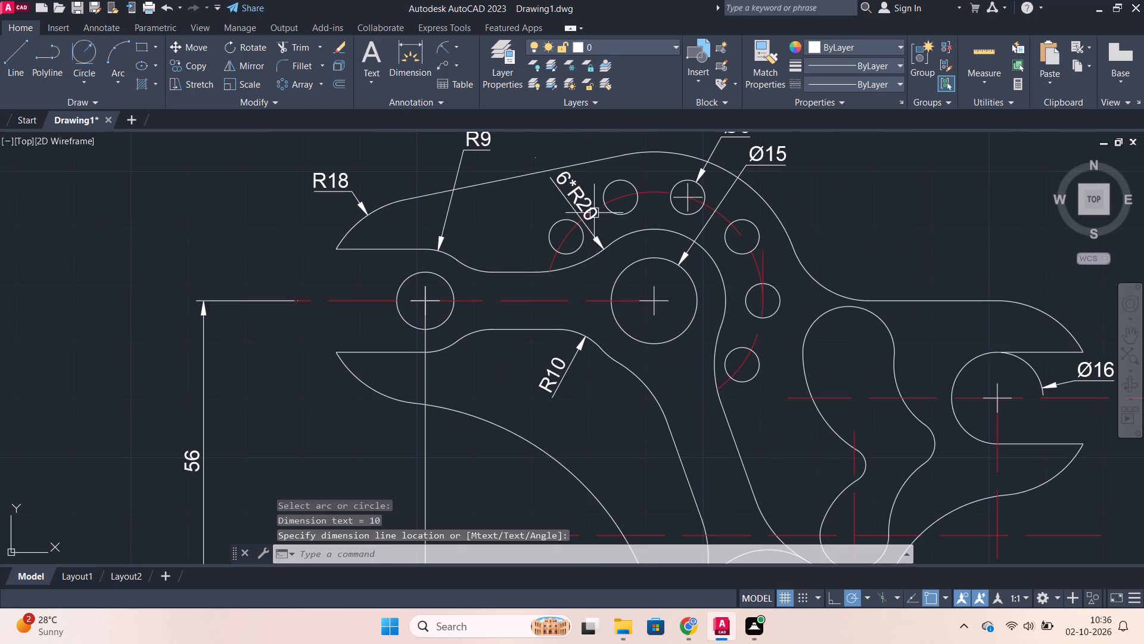
Add a diameter dimension to the circle between the left jaws, with text outside the circle, just below the centreline in the jaw opening.
click(462, 49)
click(461, 49)
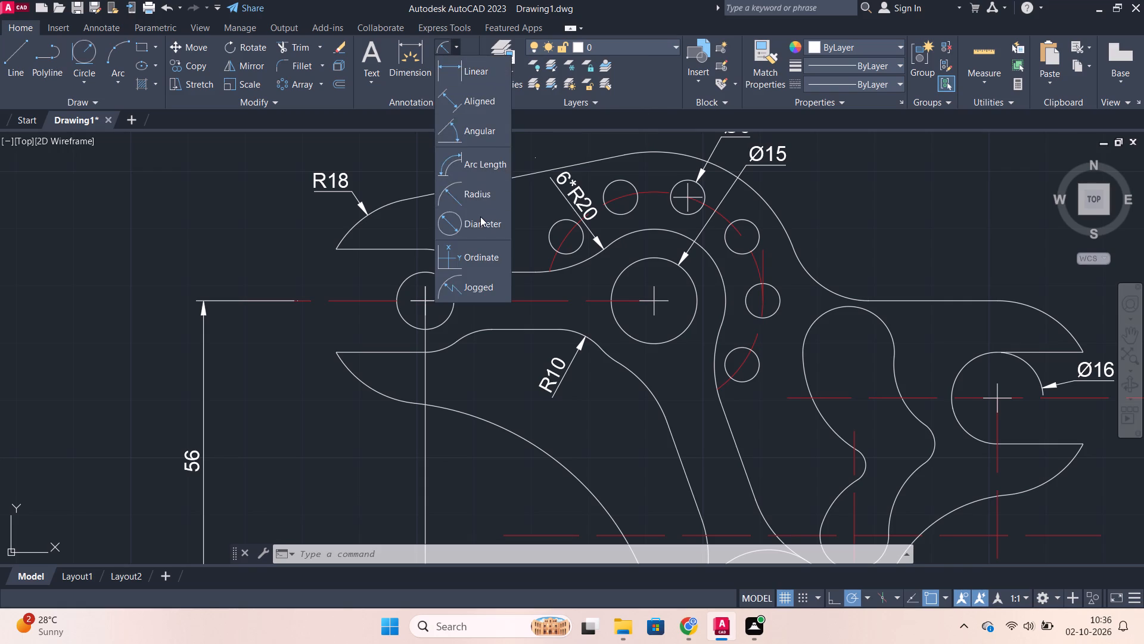
click(480, 216)
click(405, 318)
click(349, 332)
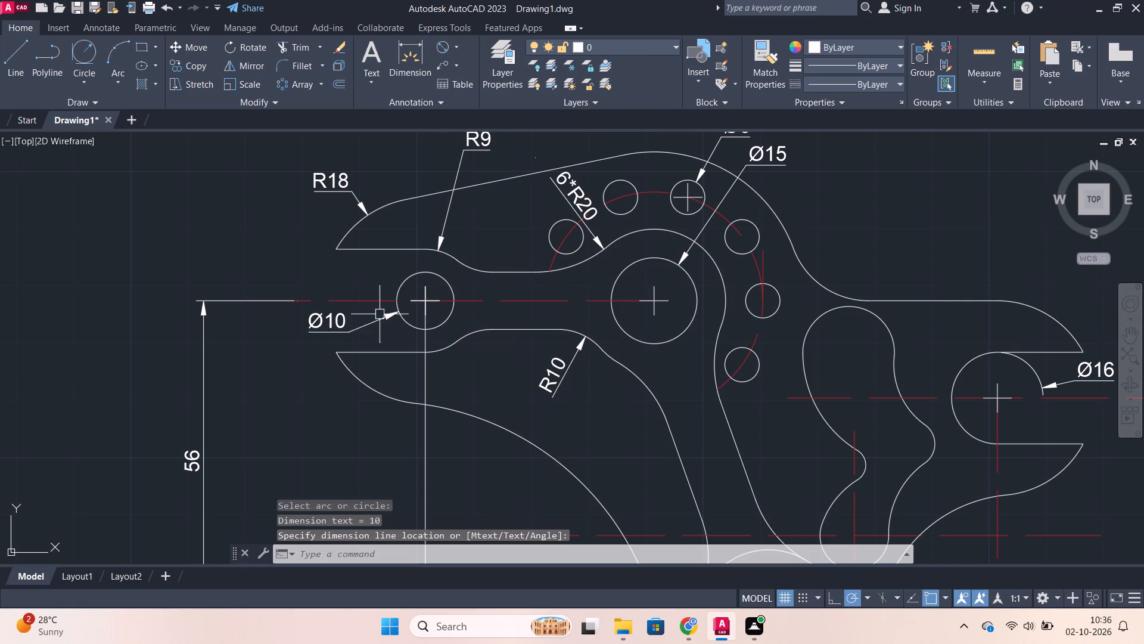
Add a radius dimension to the large outer arc running from the left arm's lower jaw to the bottom boss, with text below the arc.
click(460, 46)
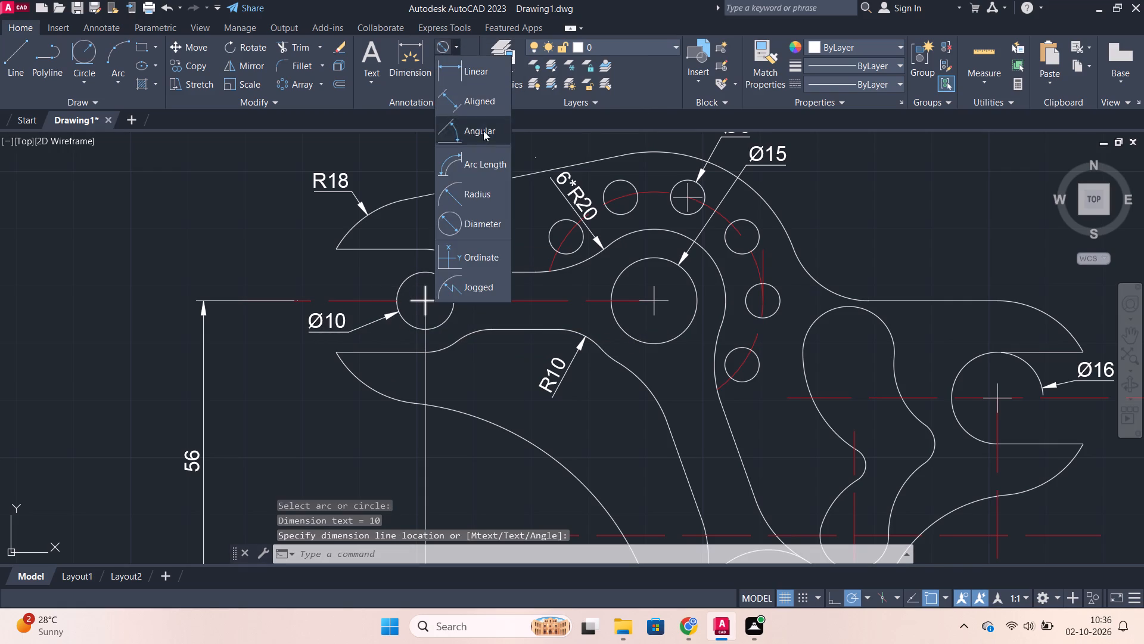
click(473, 199)
scroll(487, 232, down, 2)
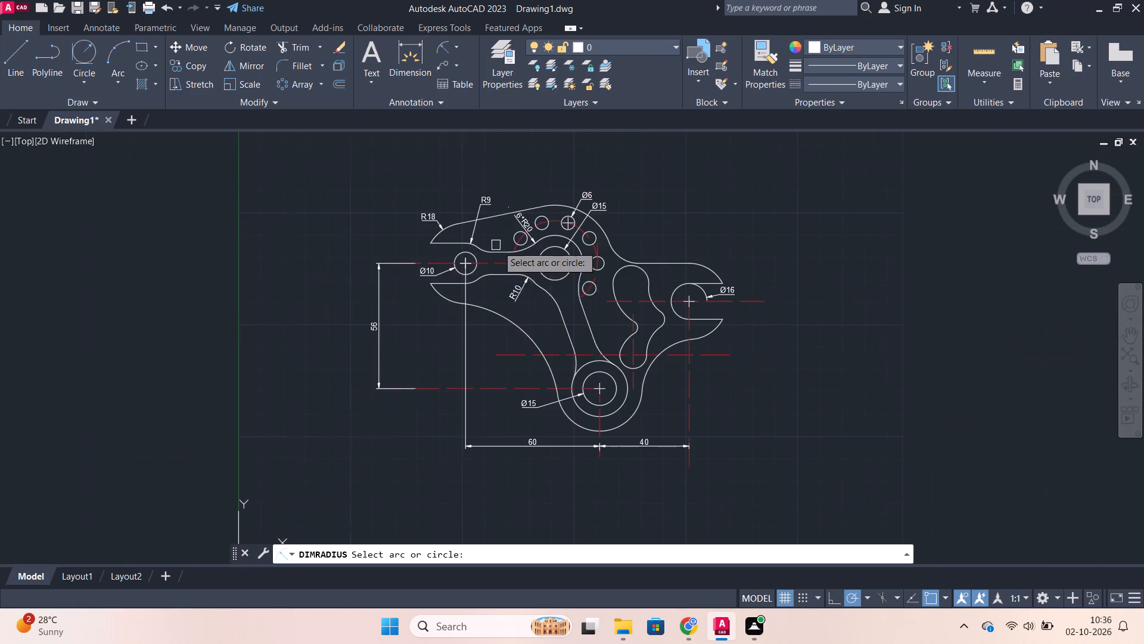
scroll(720, 354, up, 1)
middle_drag(714, 380, 683, 328)
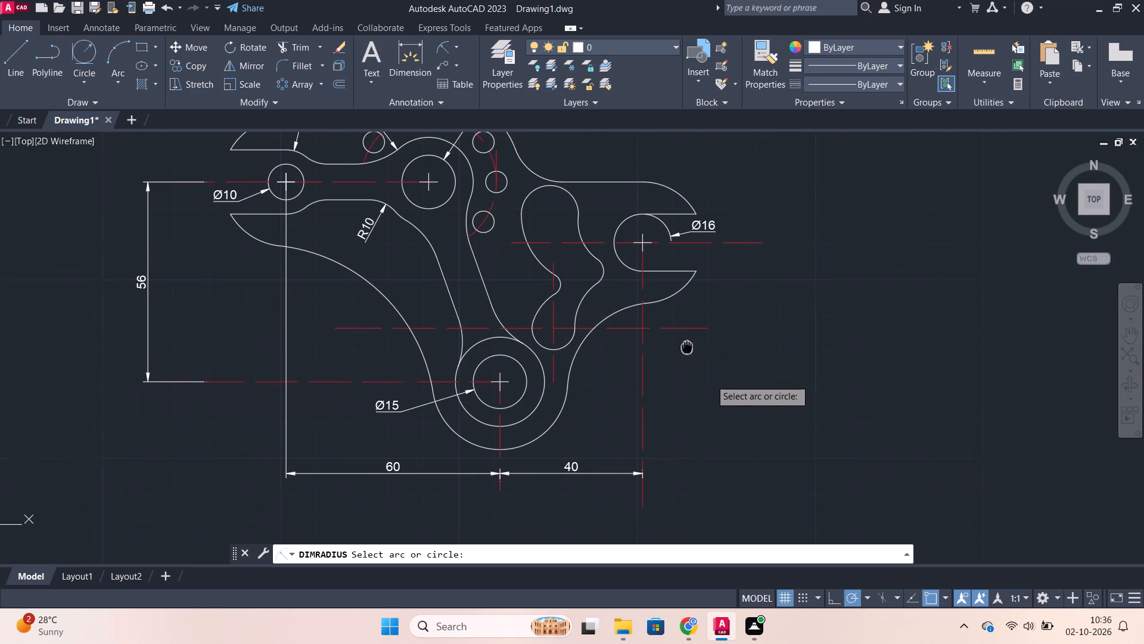
middle_drag(683, 328, 677, 303)
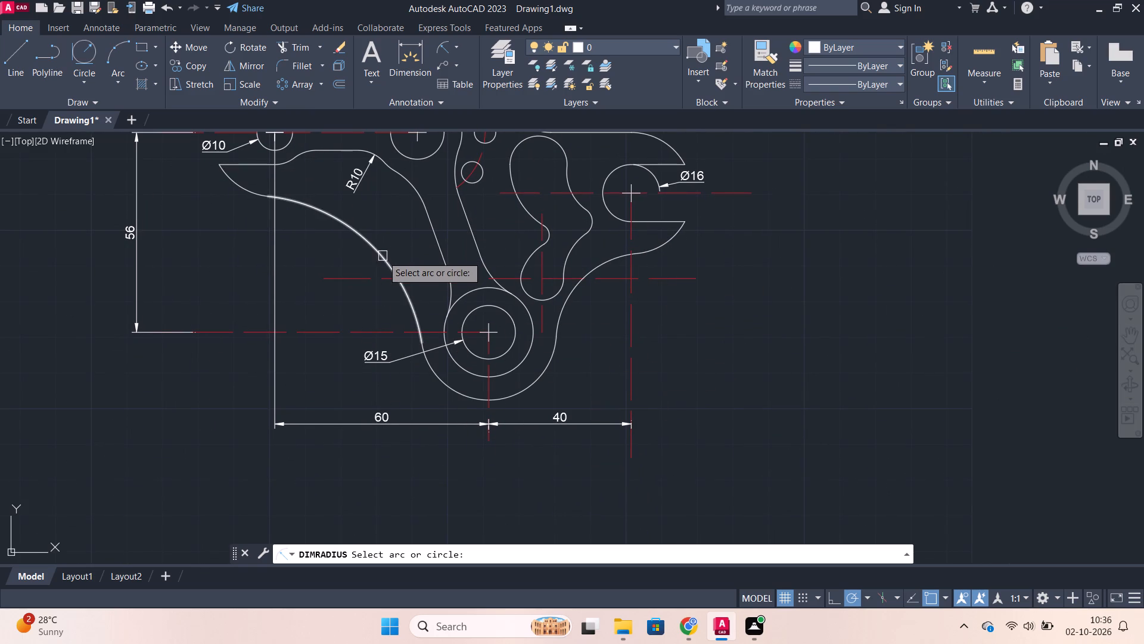
click(375, 258)
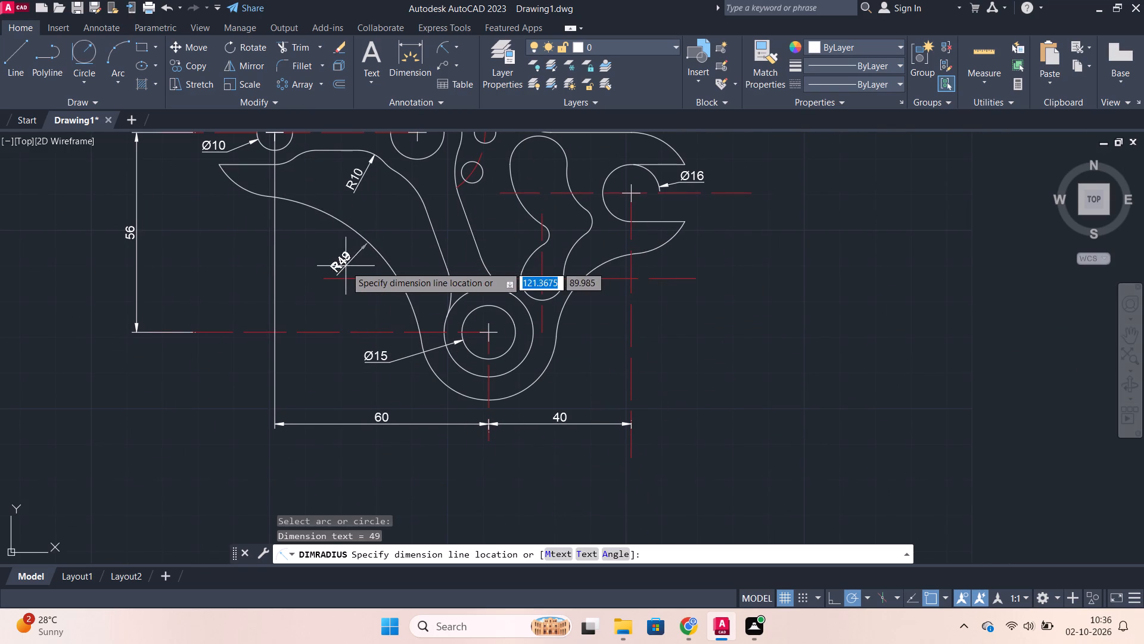
click(340, 284)
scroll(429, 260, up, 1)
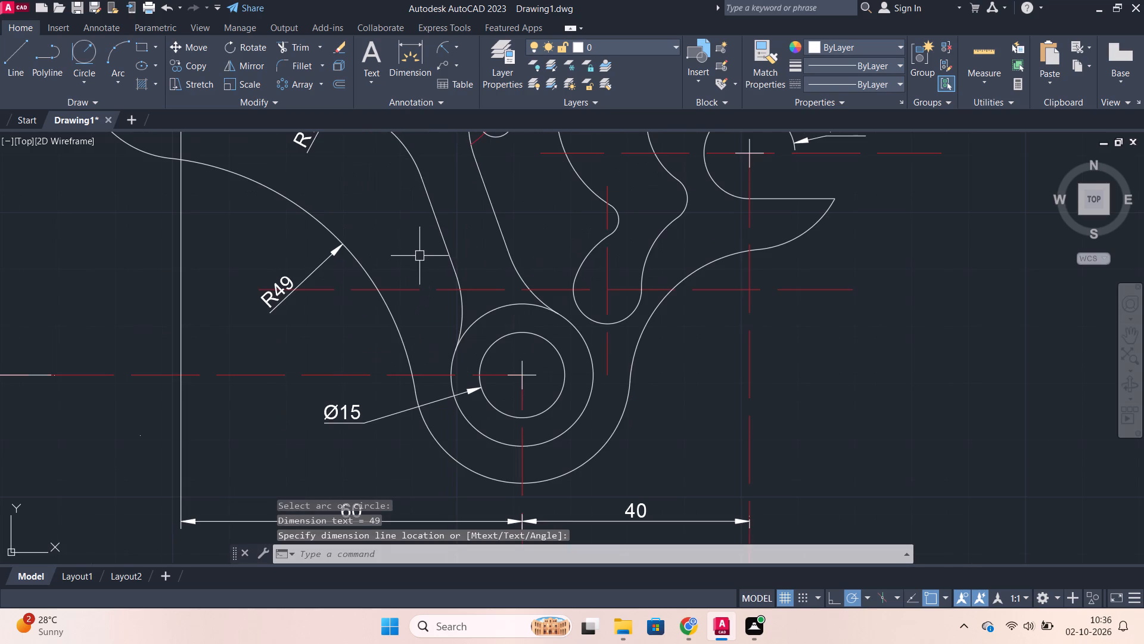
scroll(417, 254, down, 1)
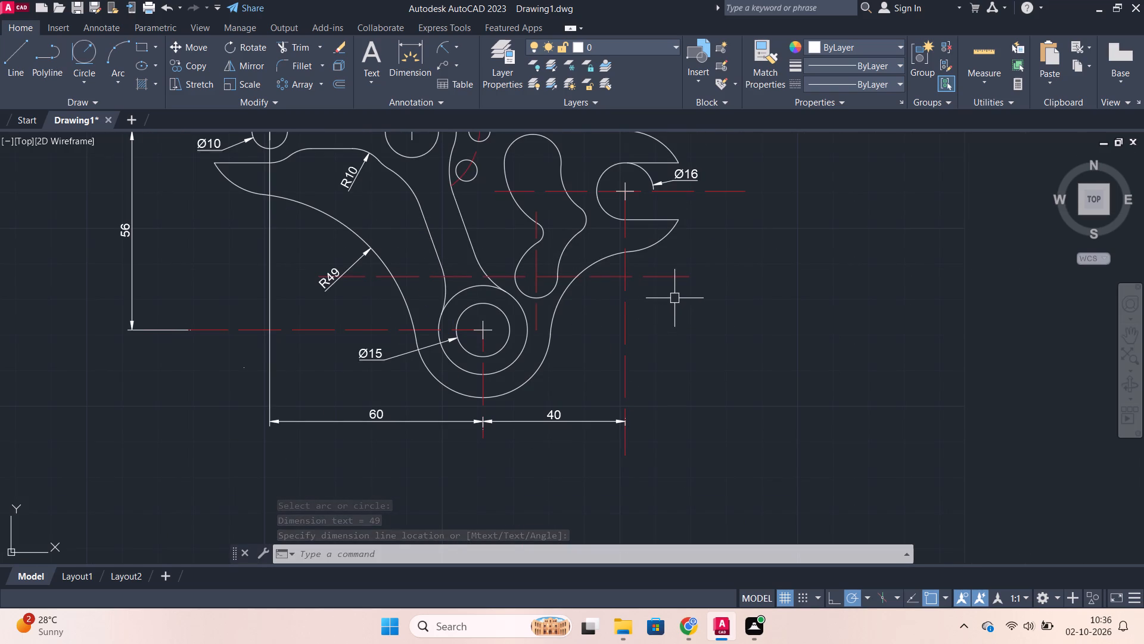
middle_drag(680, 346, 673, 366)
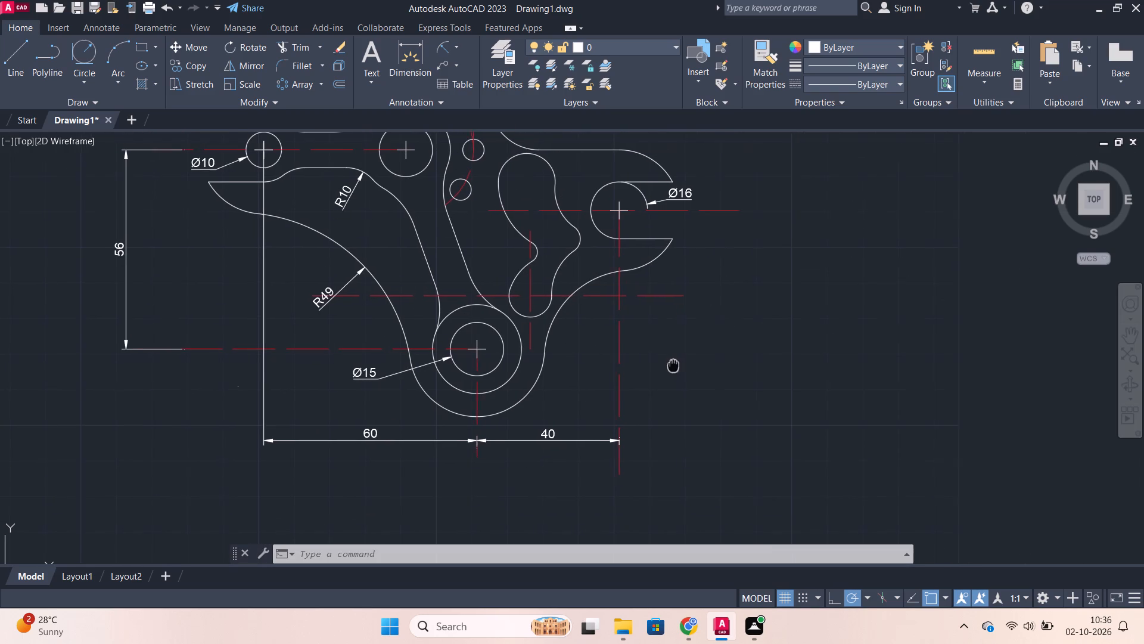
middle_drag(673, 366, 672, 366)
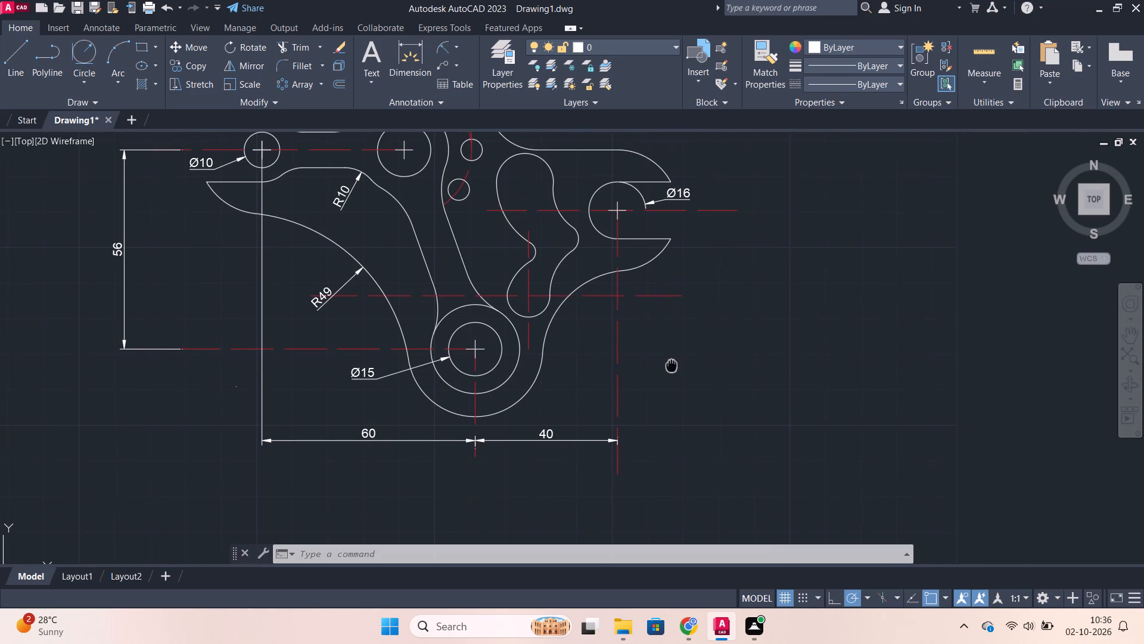
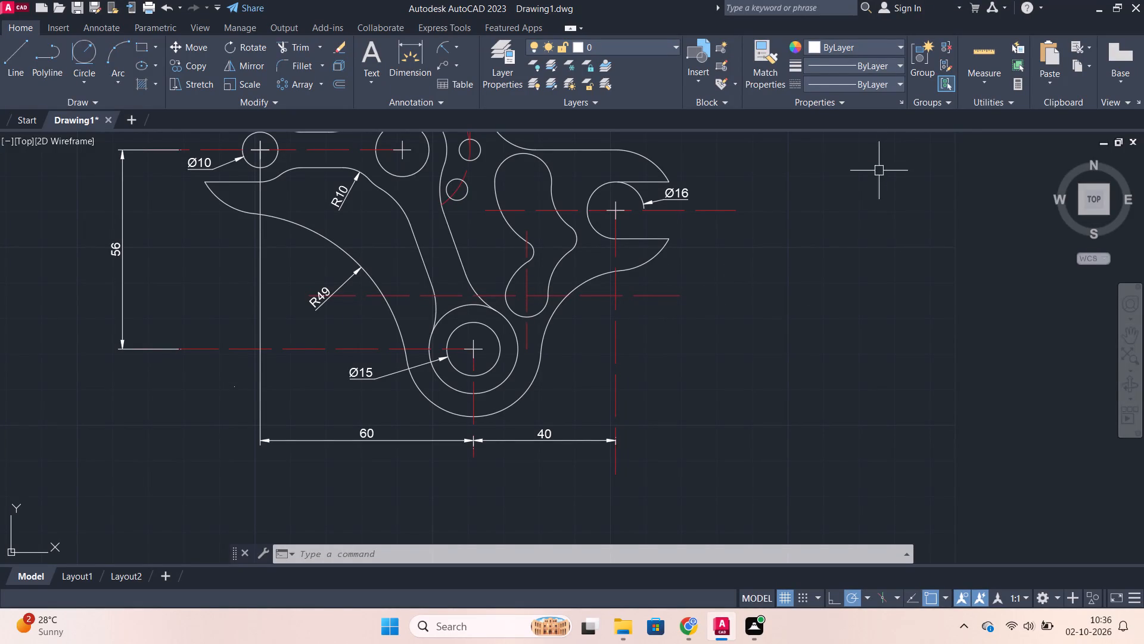
Add a radius dimension to the large outer arc around the bottom boss, with its label outside the profile.
click(440, 48)
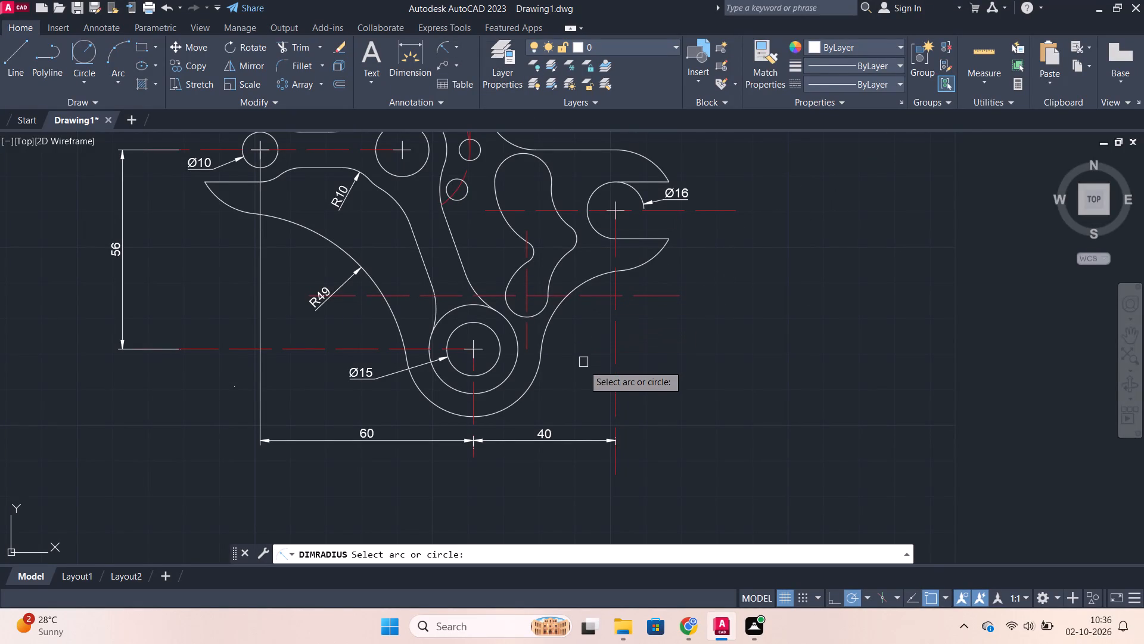
click(531, 392)
click(562, 401)
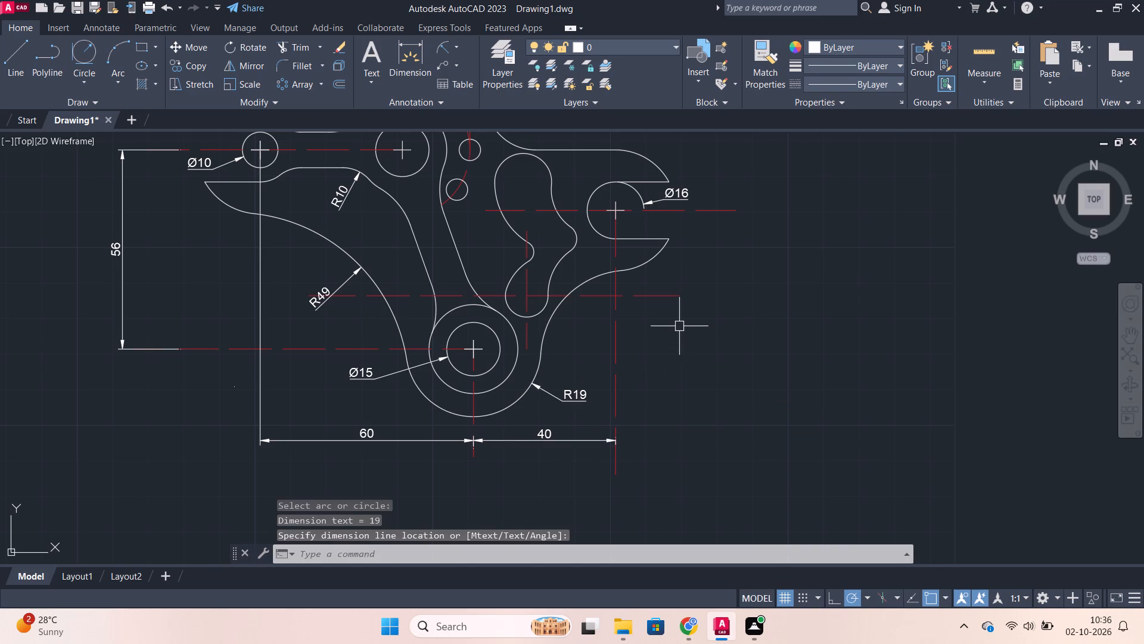
Add radius dimensions to the curved slot's bottom end arc and the adjoining arc on its lower-left side.
key(space)
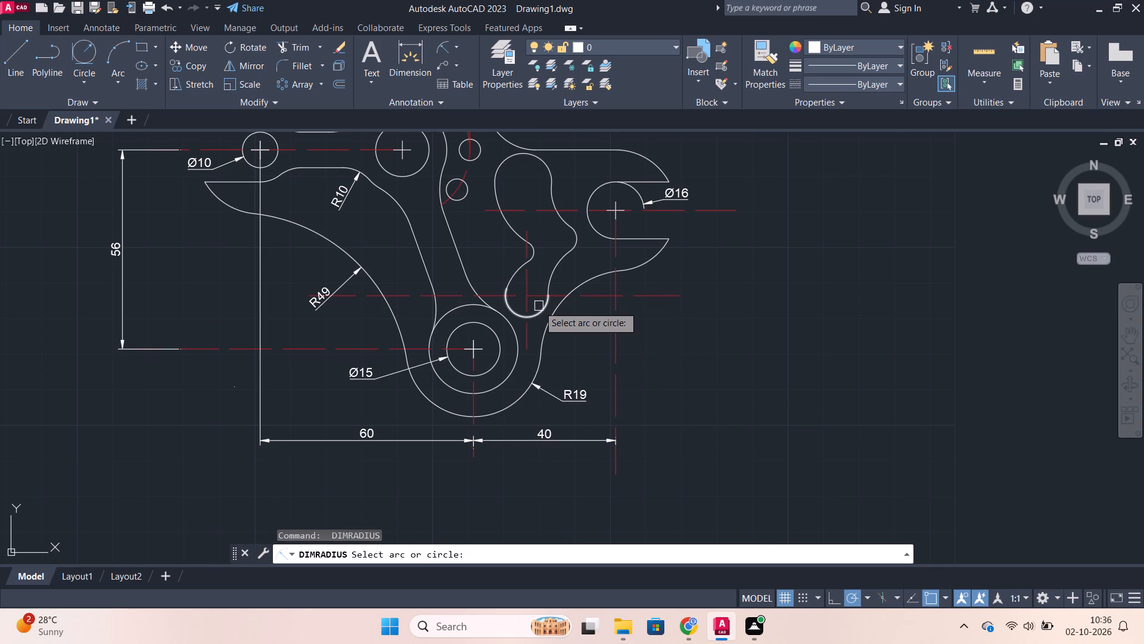
click(538, 317)
click(574, 354)
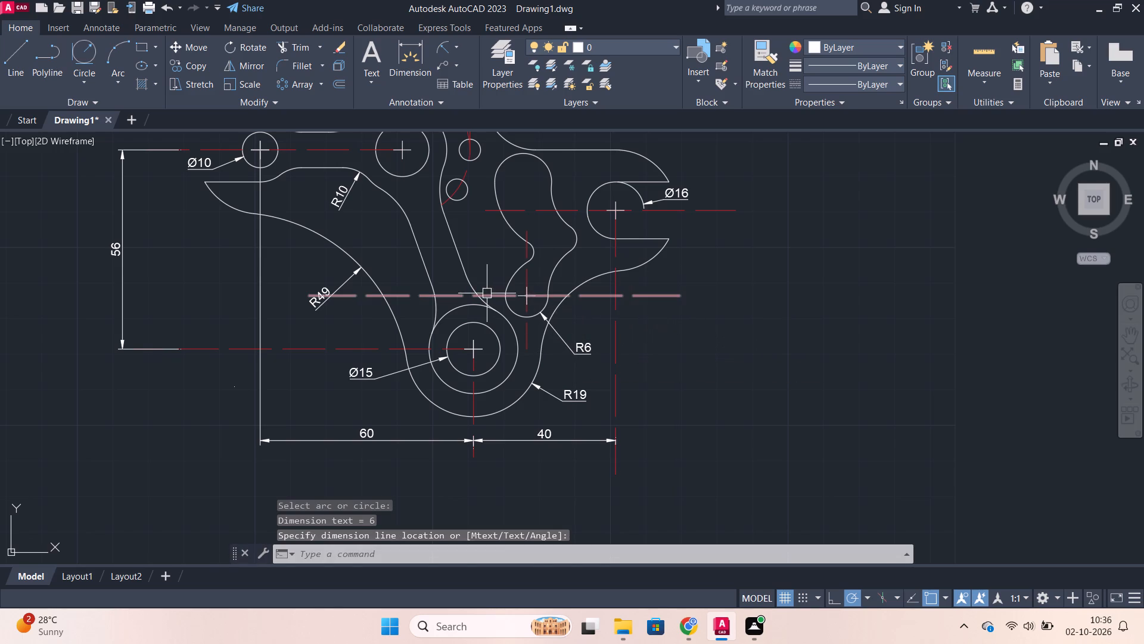
key(space)
click(510, 278)
click(510, 278)
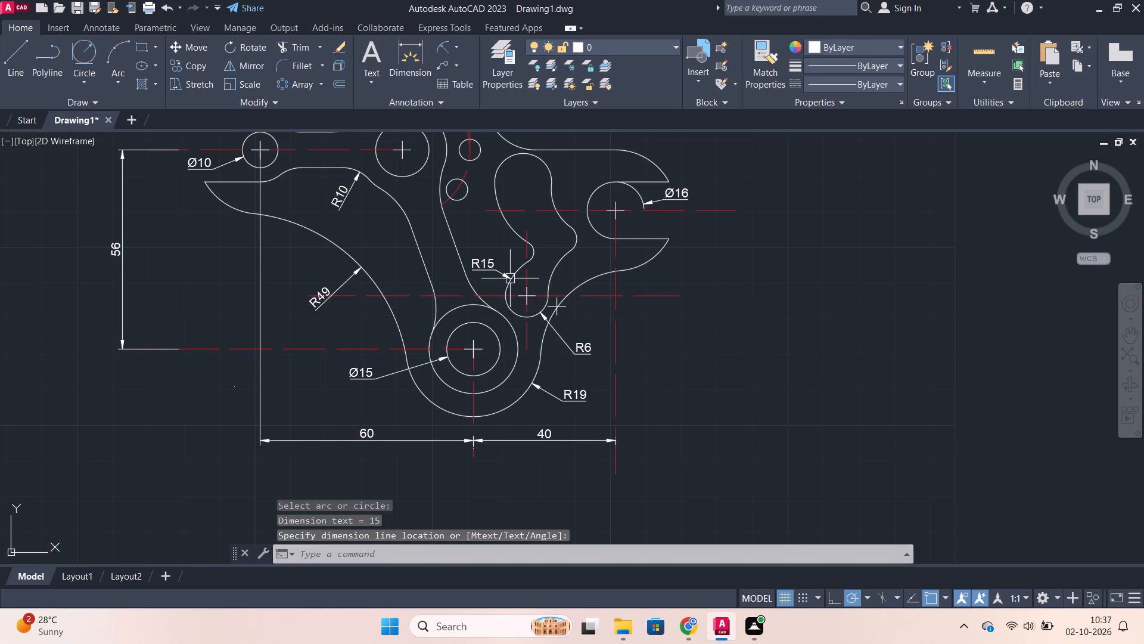
Add radius dimensions to the small arc at the slot's left waist and the long arc on its upper-left side.
scroll(536, 261, up, 2)
key(space)
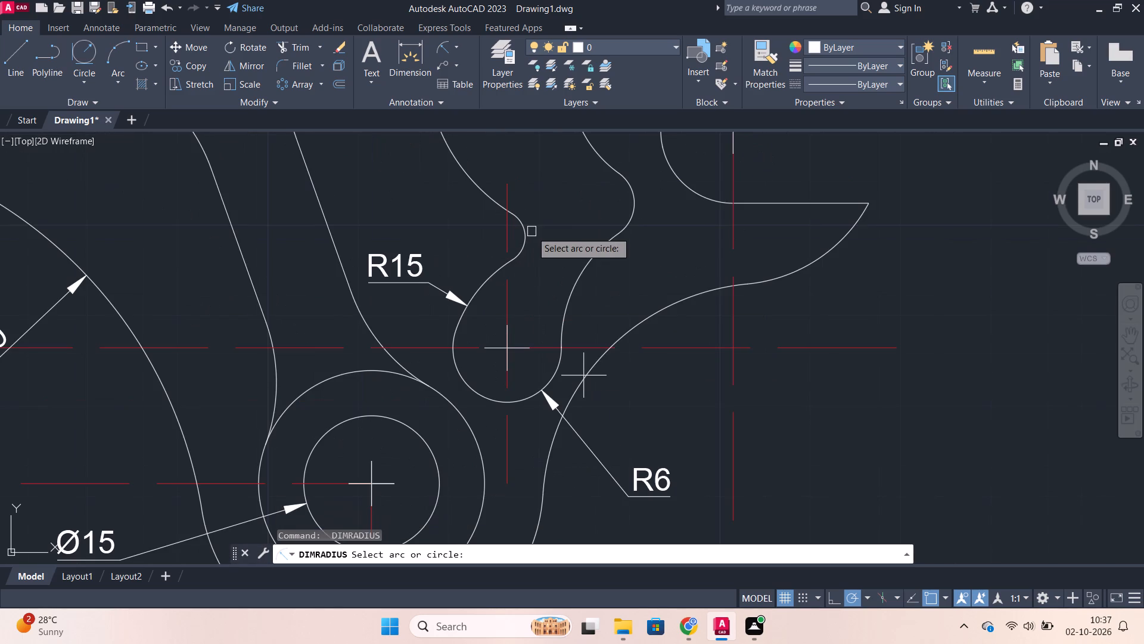
click(524, 233)
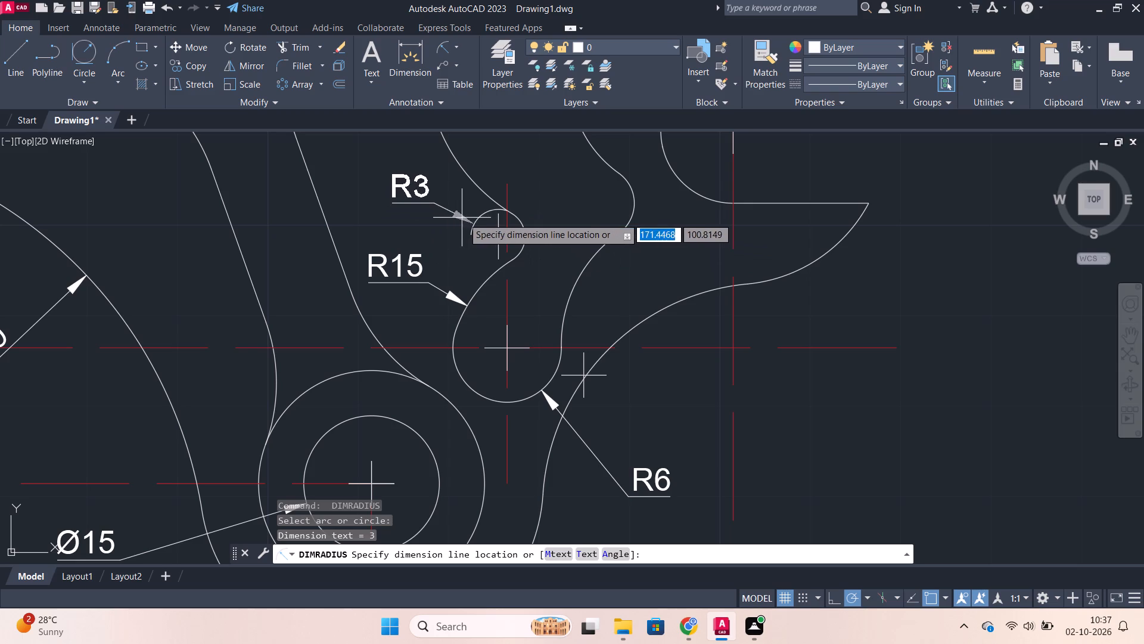
click(522, 241)
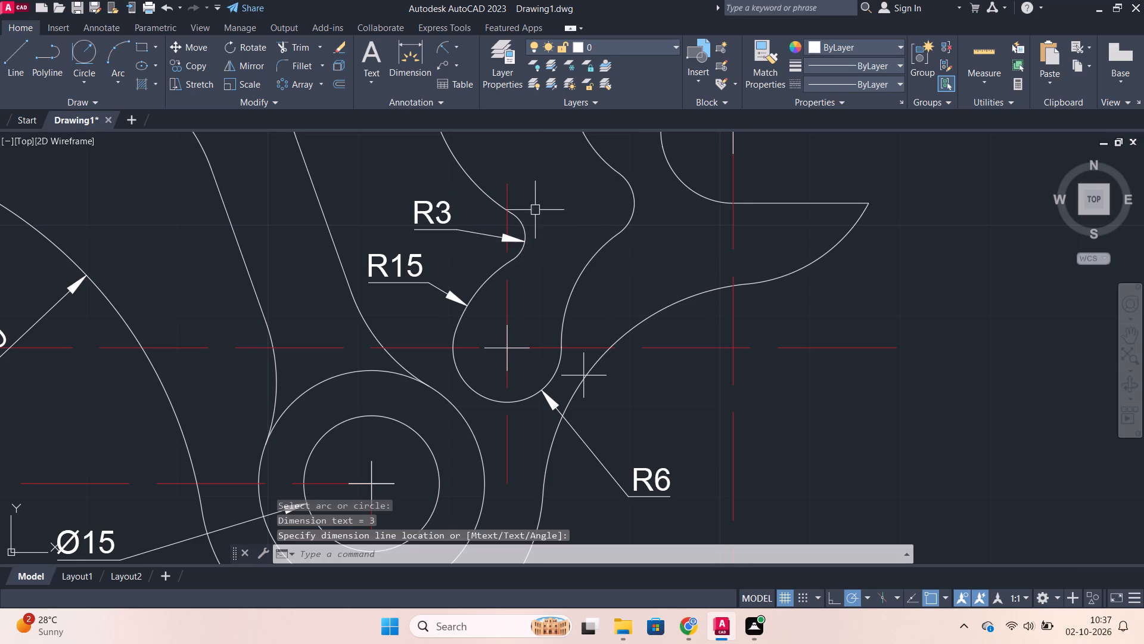
key(space)
middle_drag(545, 205, 580, 332)
click(468, 239)
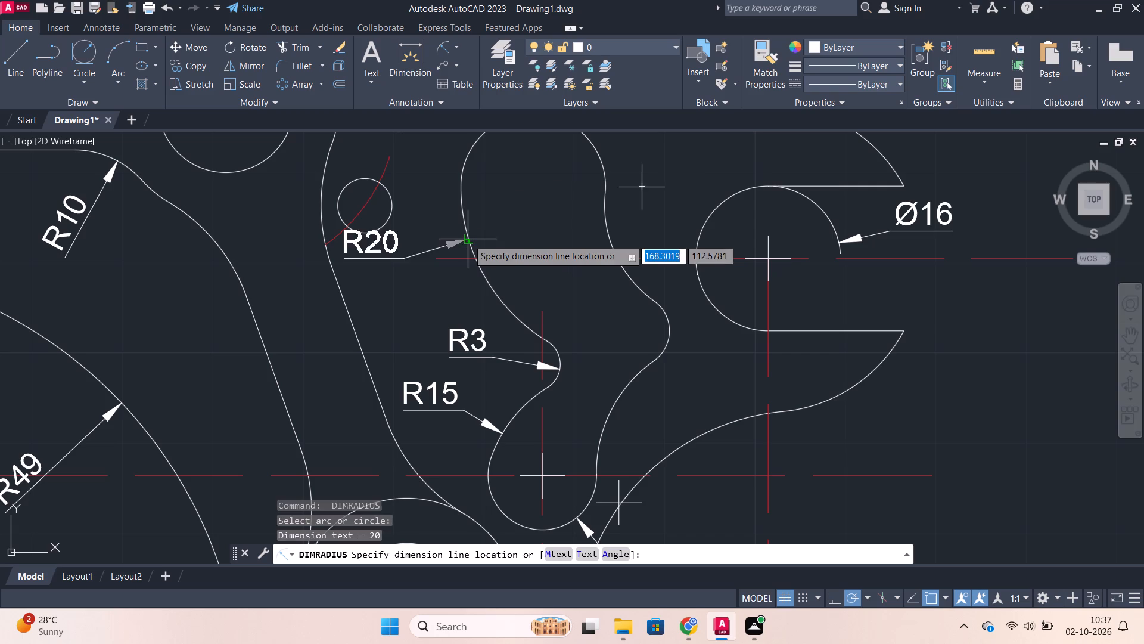
click(462, 256)
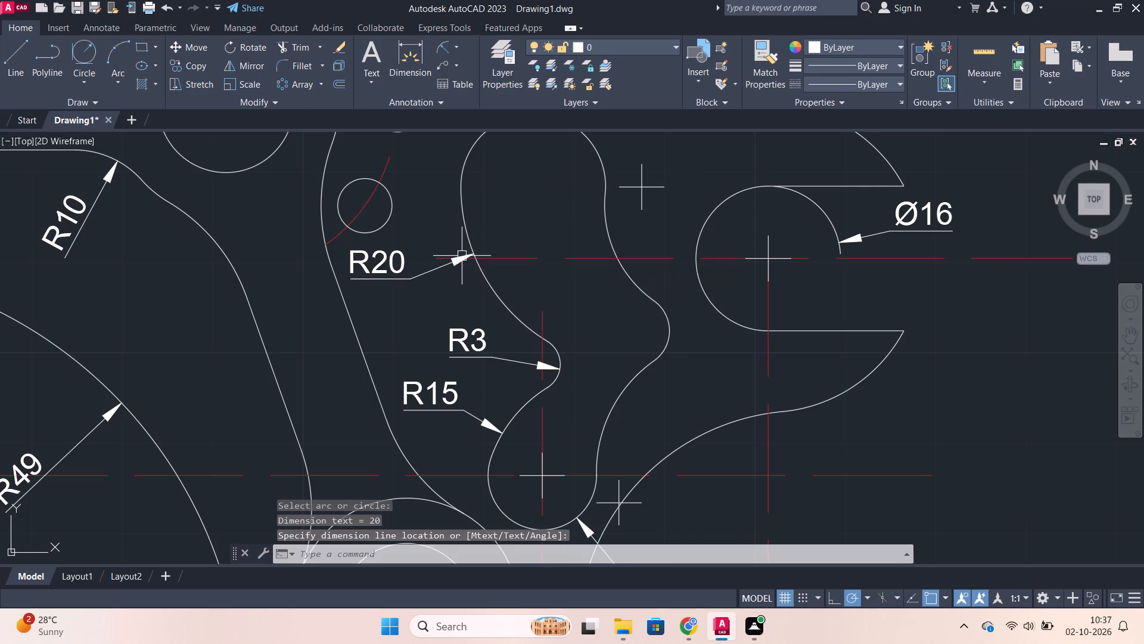
Add radius dimensions to the small bulge arc on the slot's right side and the arc just below it.
scroll(608, 275, down, 2)
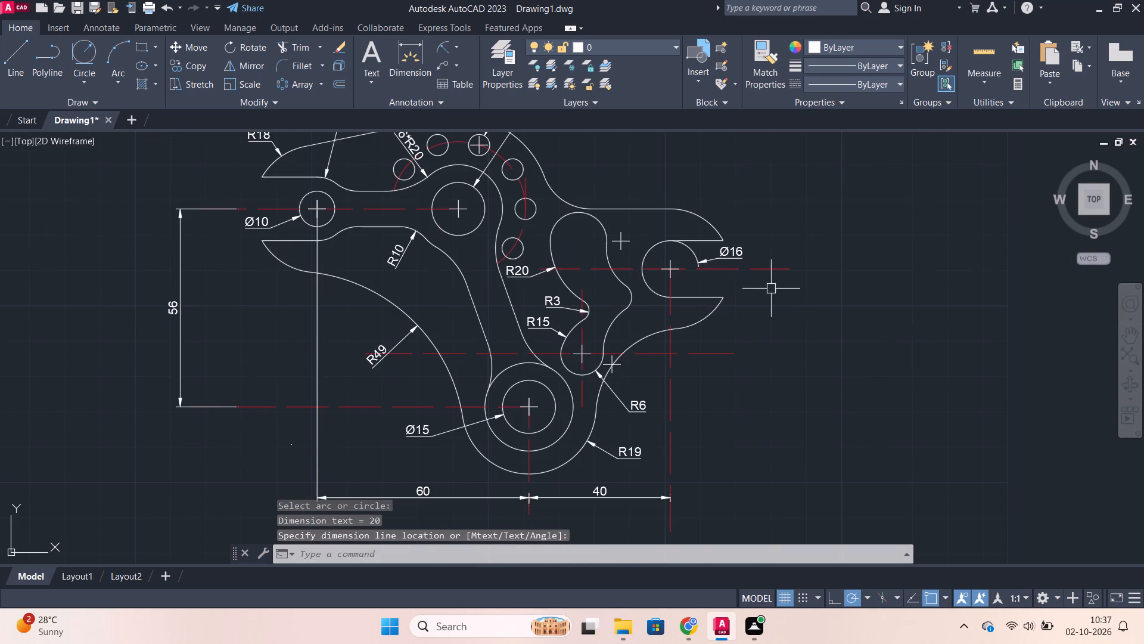
key(space)
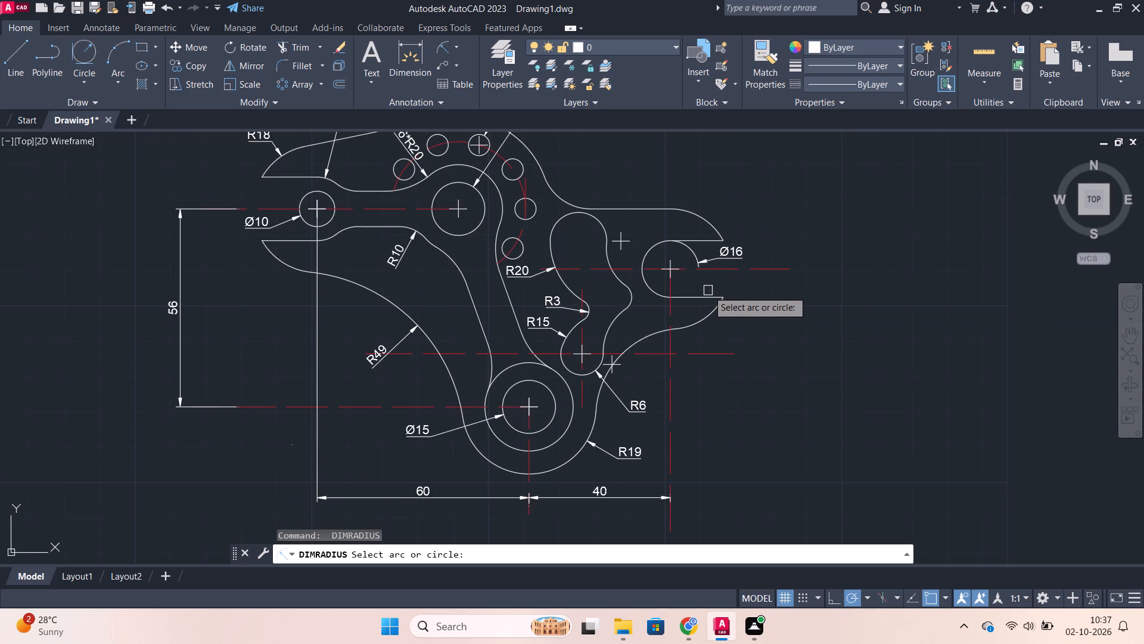
scroll(617, 296, up, 1)
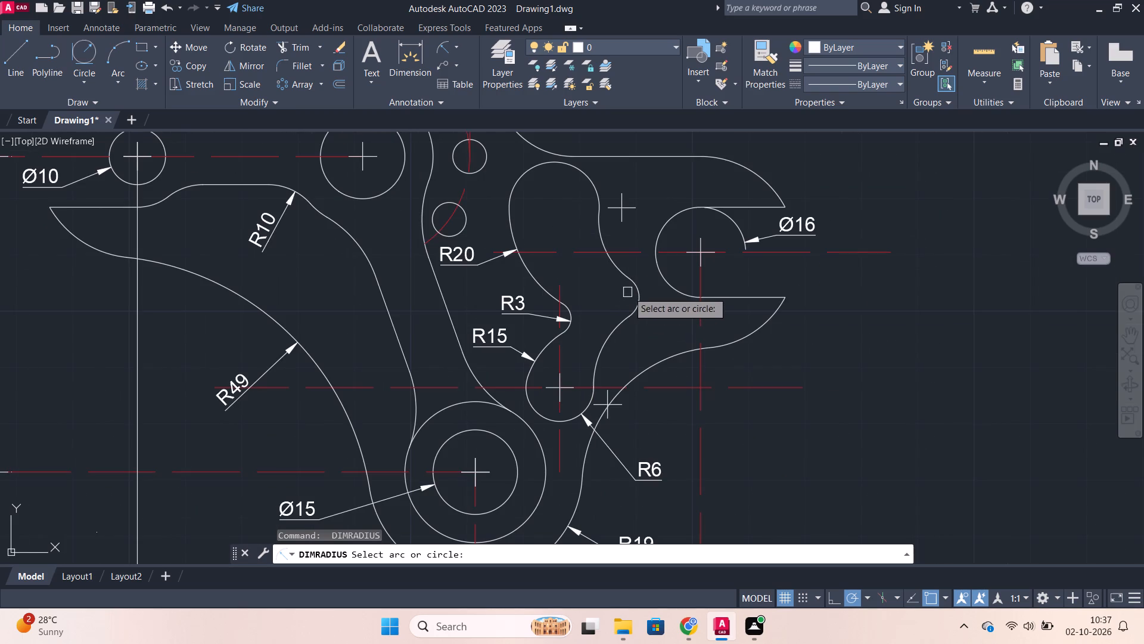
click(635, 290)
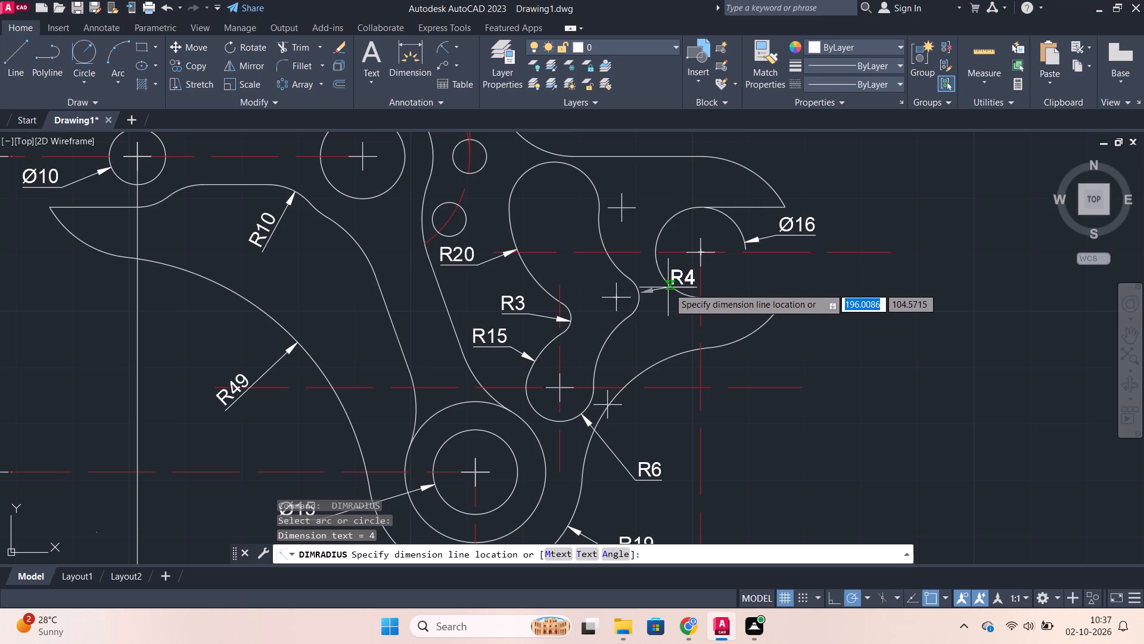
click(720, 277)
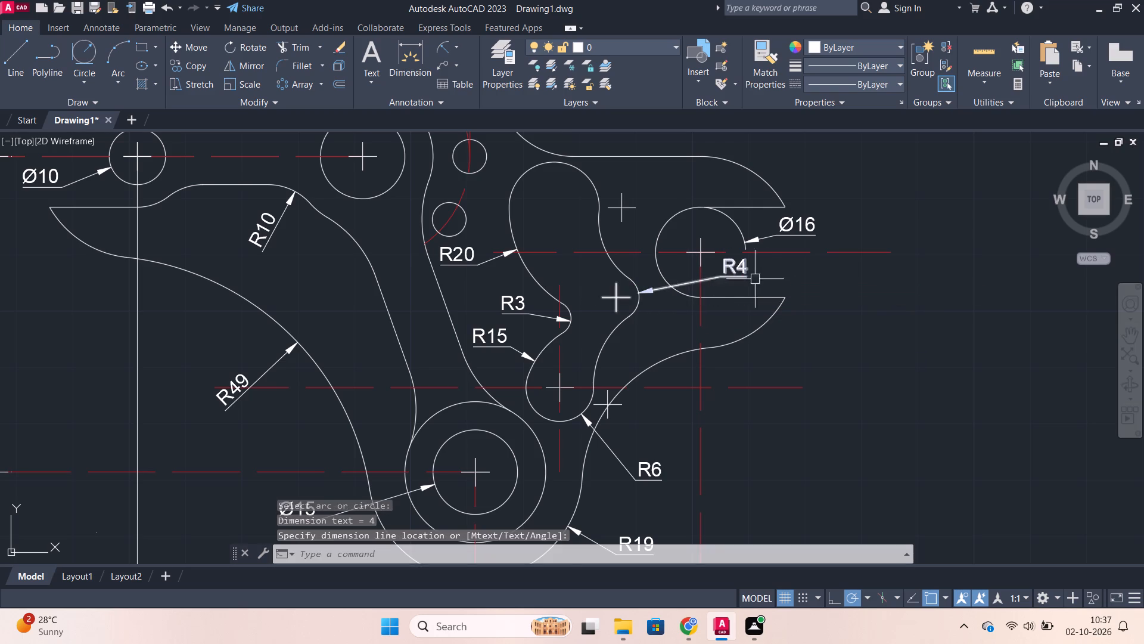
scroll(791, 297, down, 1)
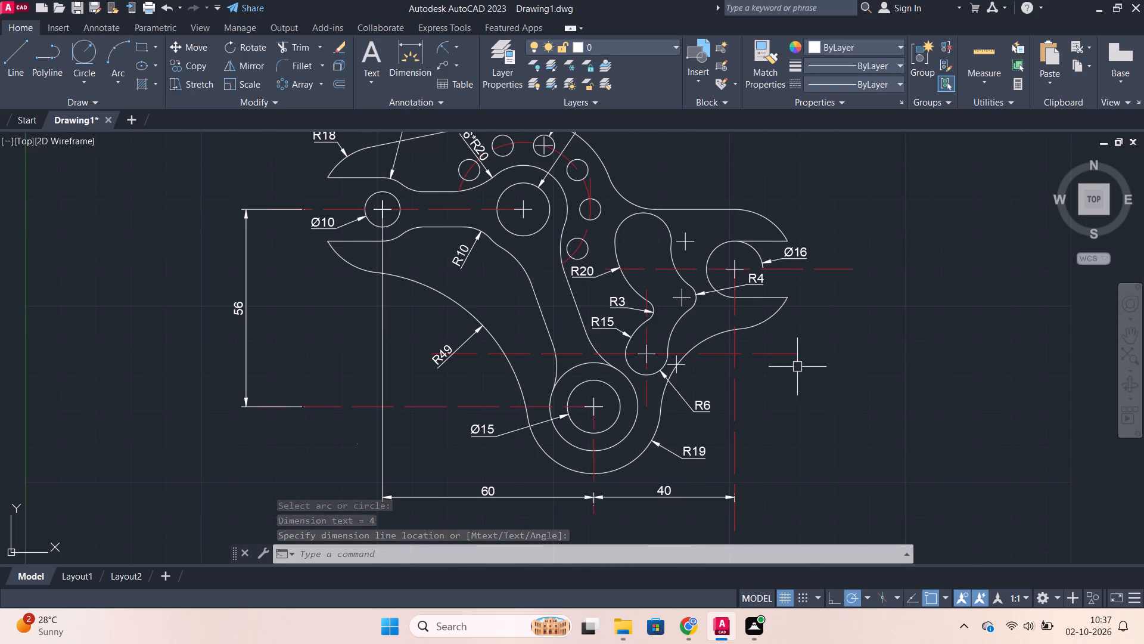
key(space)
click(670, 333)
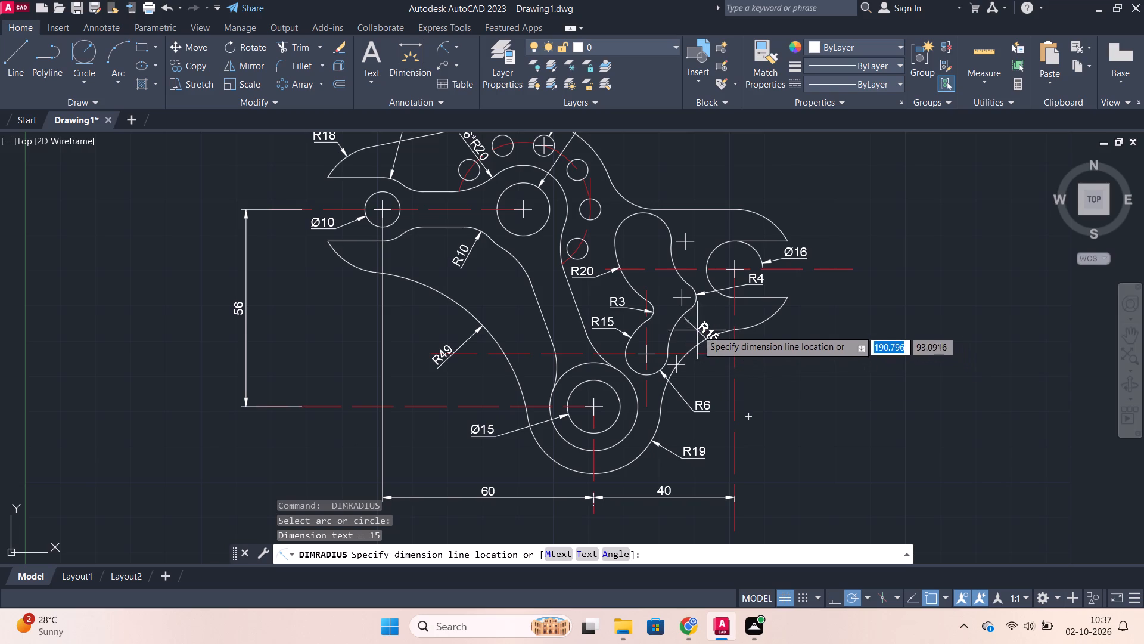
scroll(713, 329, up, 3)
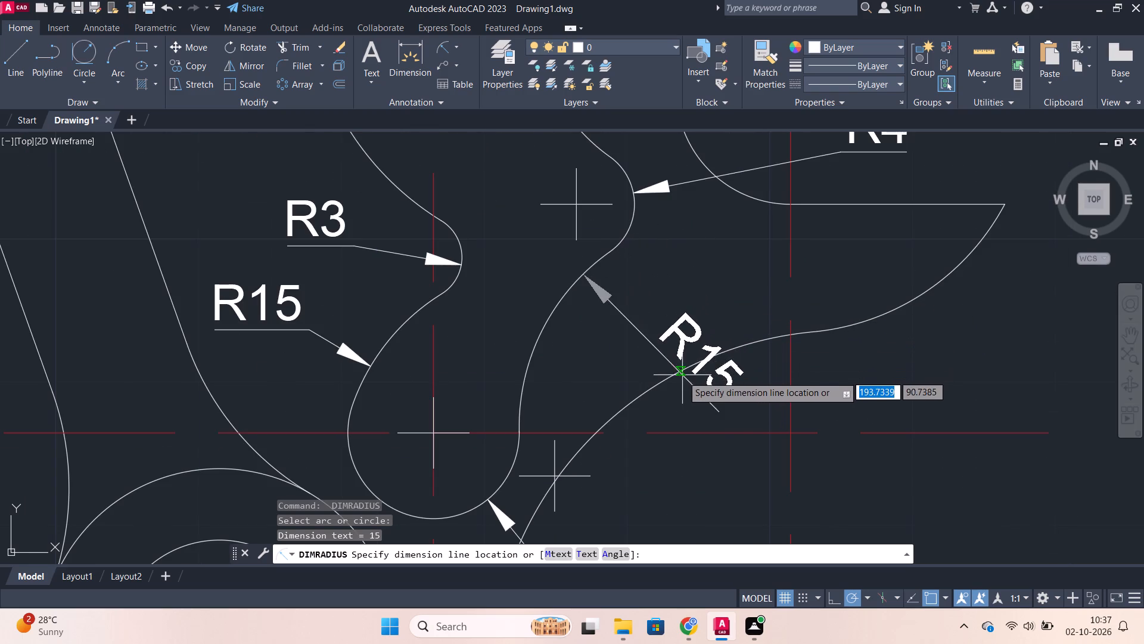
click(725, 422)
Add a radius dimension to the curved slot's top end arc, with its label above the part outline.
scroll(802, 385, down, 2)
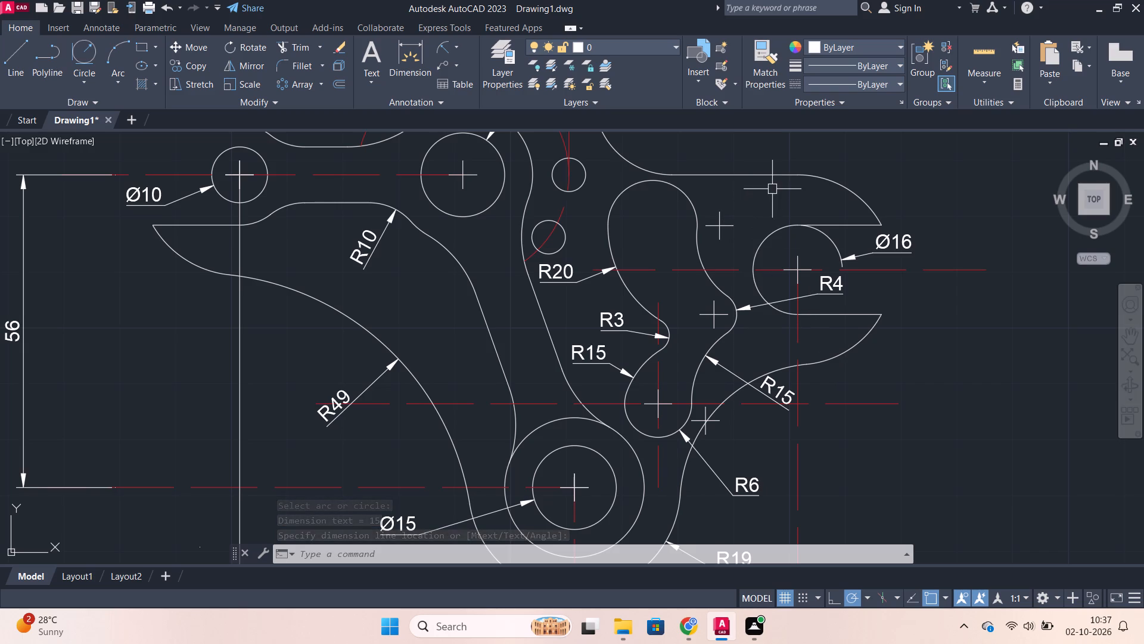
key(space)
click(677, 187)
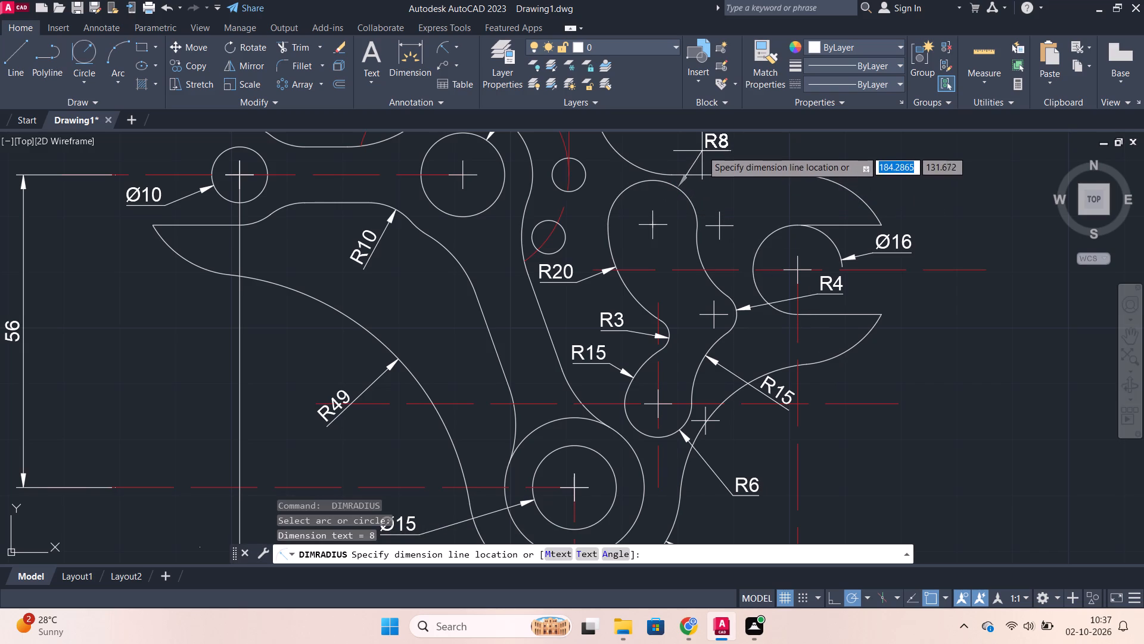
click(702, 150)
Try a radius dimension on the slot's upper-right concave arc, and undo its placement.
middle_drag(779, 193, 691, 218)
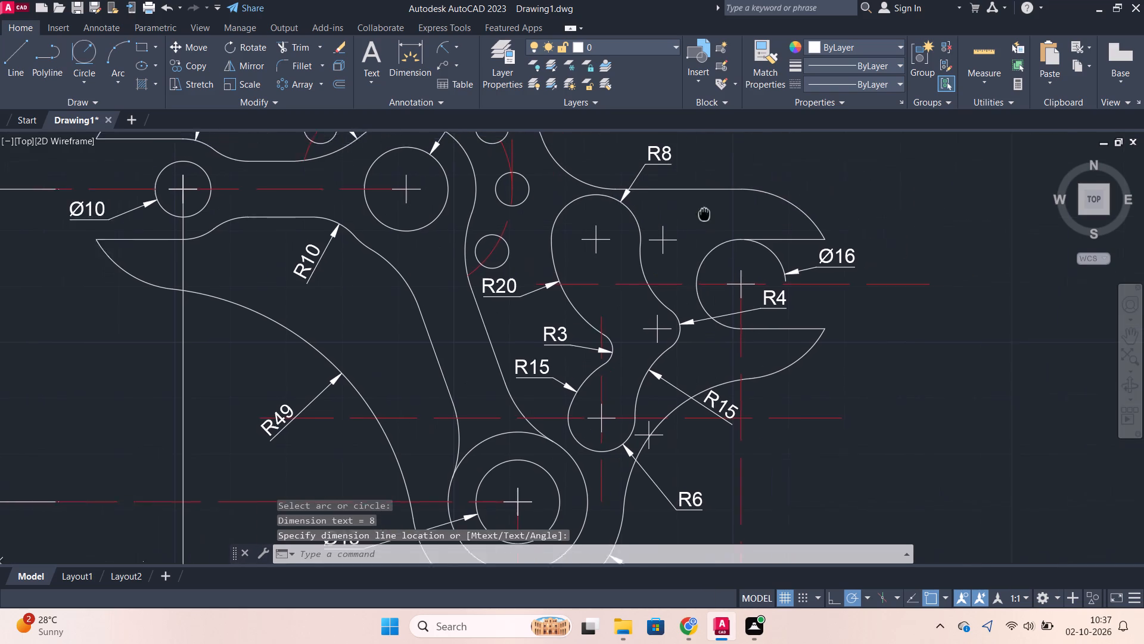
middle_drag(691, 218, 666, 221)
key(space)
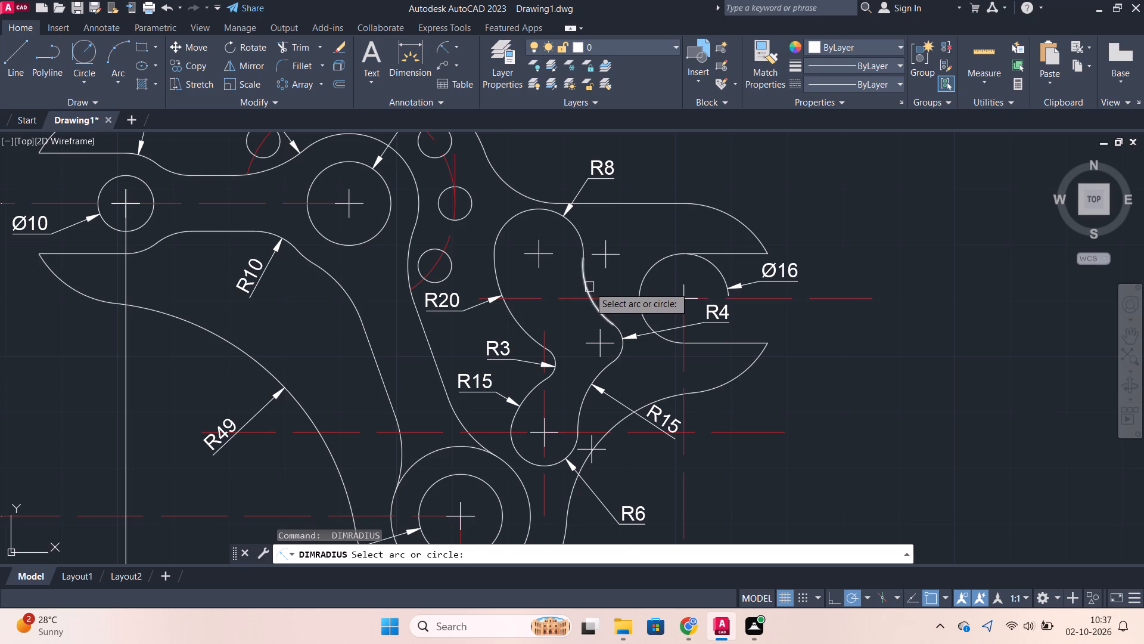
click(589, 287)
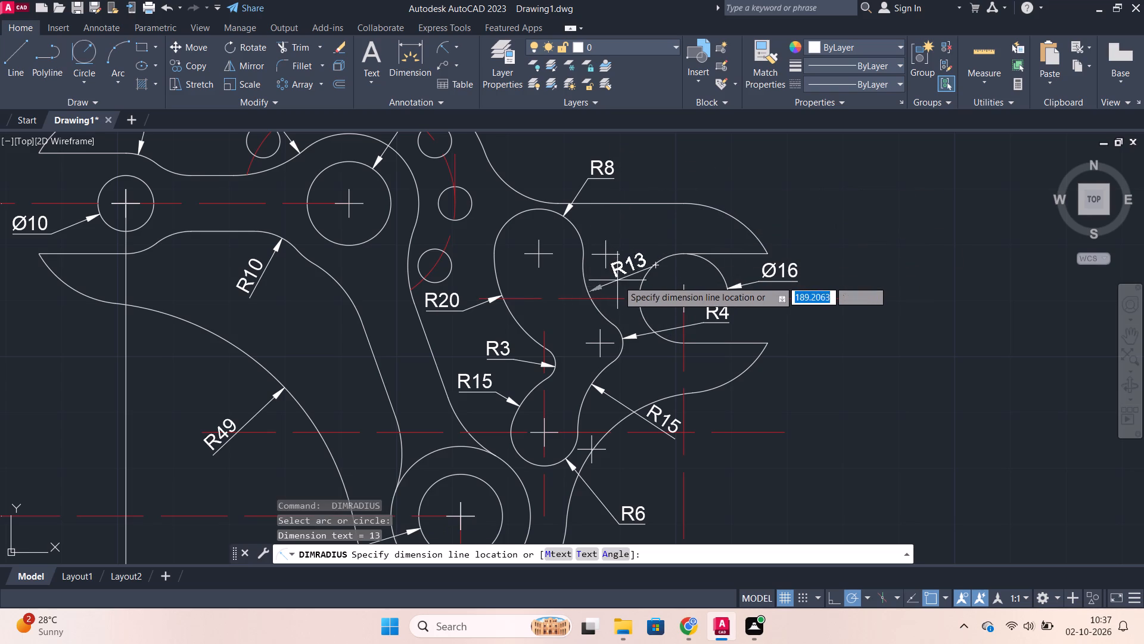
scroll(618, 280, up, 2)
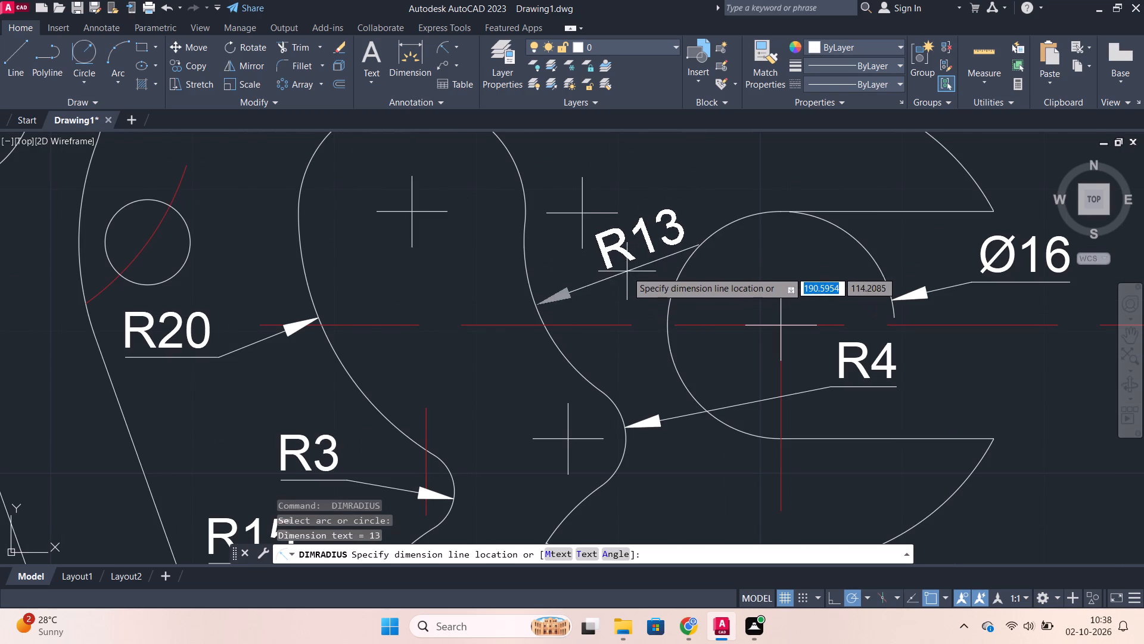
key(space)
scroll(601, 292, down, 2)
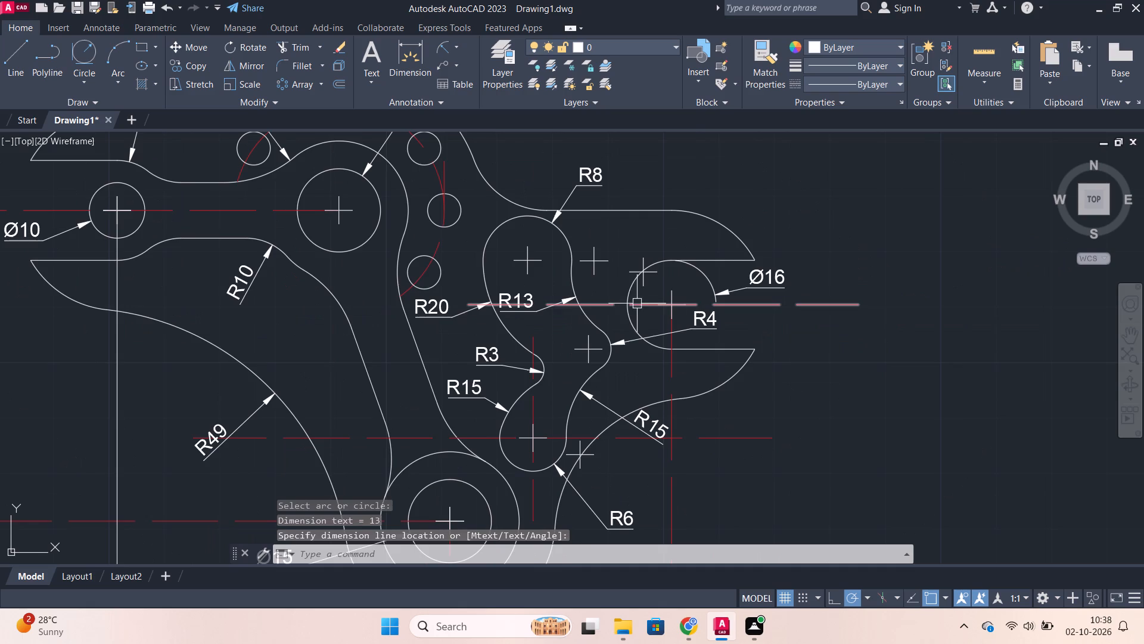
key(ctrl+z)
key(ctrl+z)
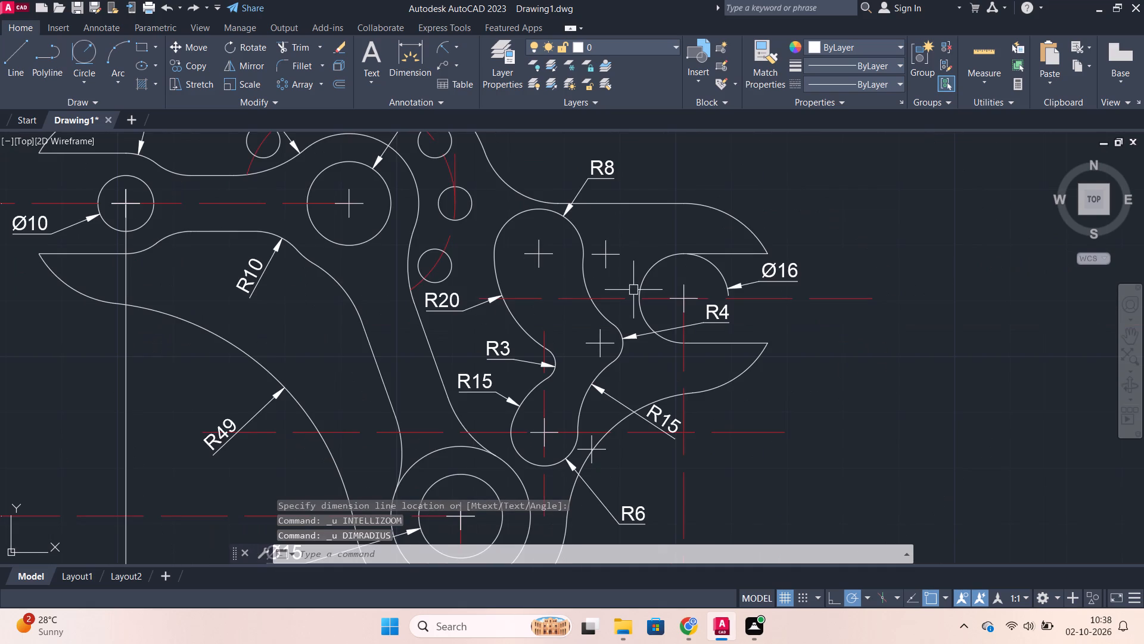
Add a radius dimension to the slot's upper-right concave arc, with its label between the slot and the open jaw.
click(446, 48)
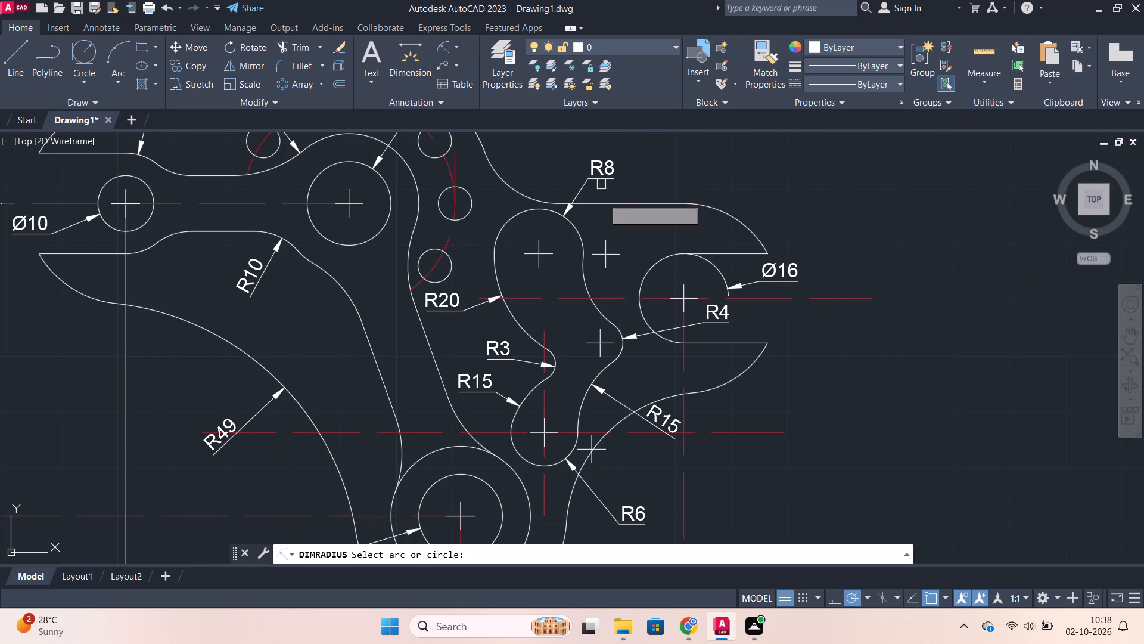
click(585, 289)
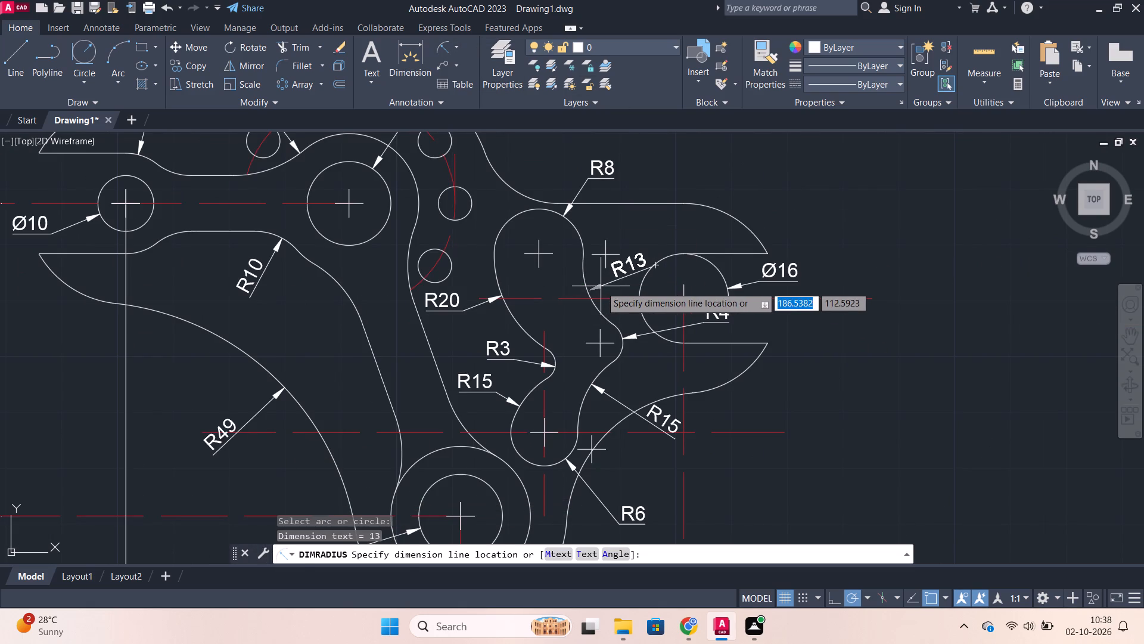
click(601, 286)
Add a radius dimension to the concave outer arc above the slot's upper end, with its label outside the outline.
scroll(702, 263, down, 1)
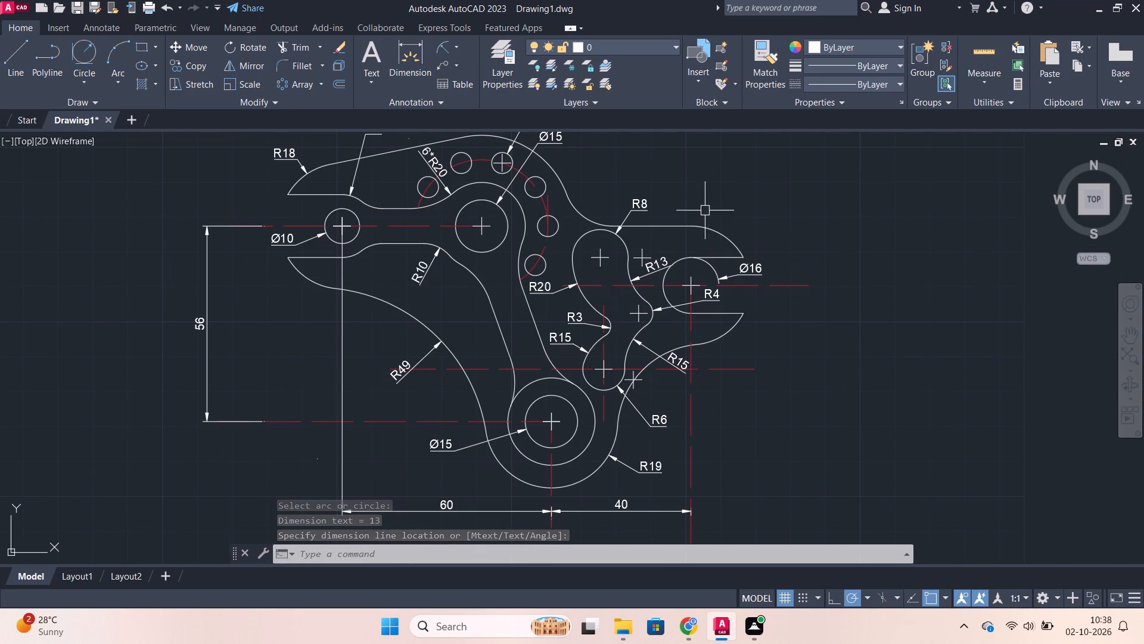
scroll(688, 203, up, 1)
drag(627, 181, 615, 188)
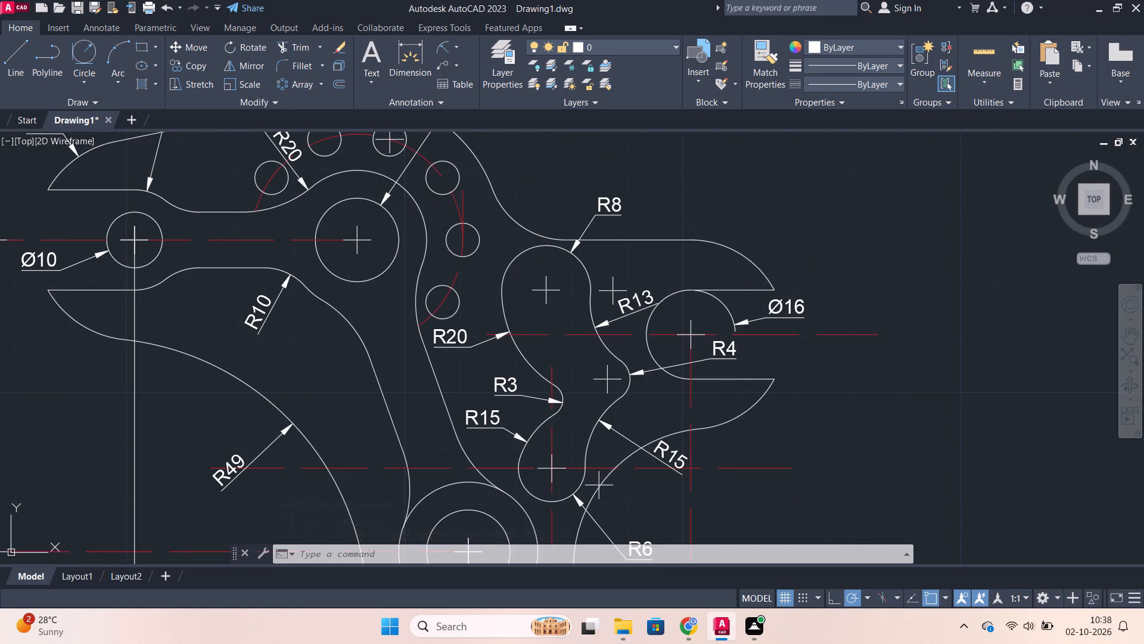
drag(615, 188, 583, 216)
key(space)
key(Escape)
key(space)
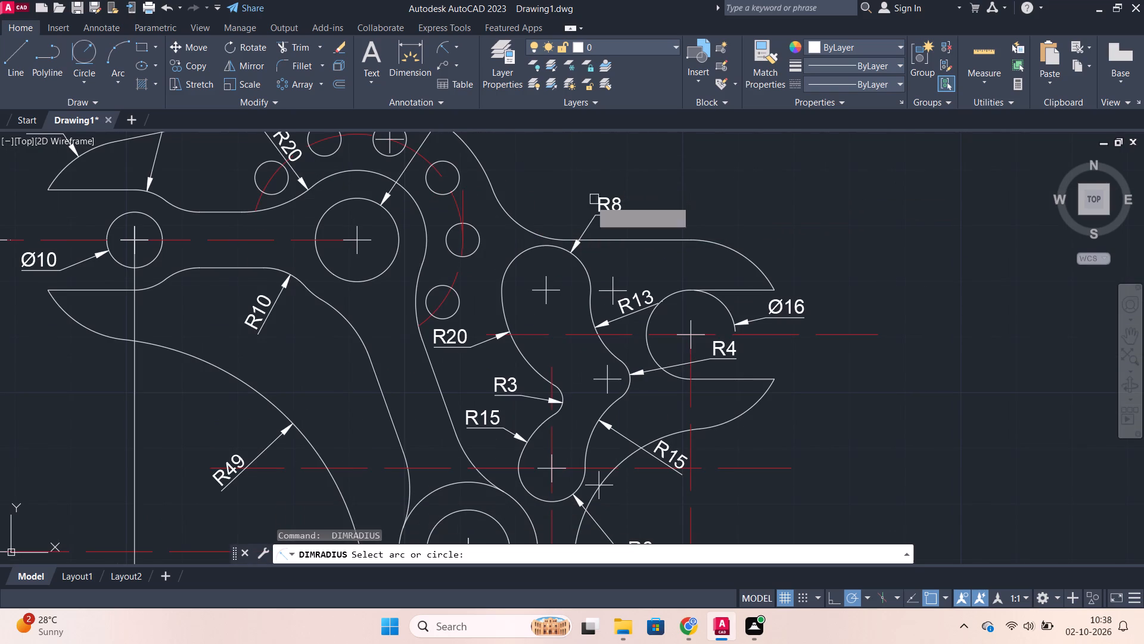
click(517, 218)
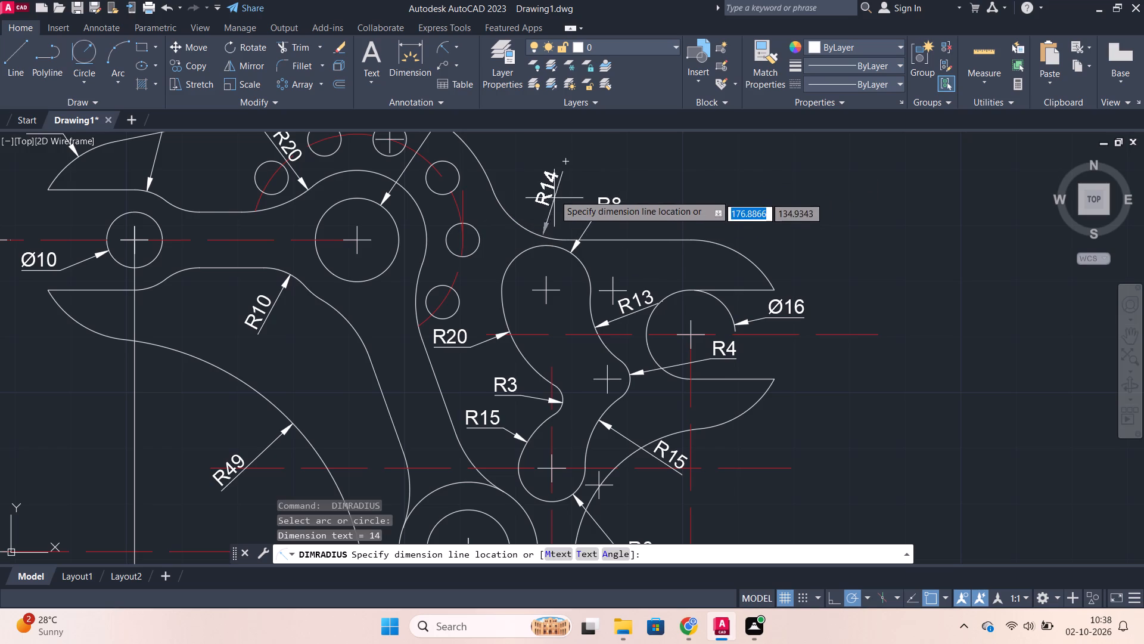
click(564, 166)
Add a radius dimension to the large convex outer arc above the small-hole pattern, with its label above the outline.
scroll(616, 161, down, 1)
middle_drag(621, 161, 642, 220)
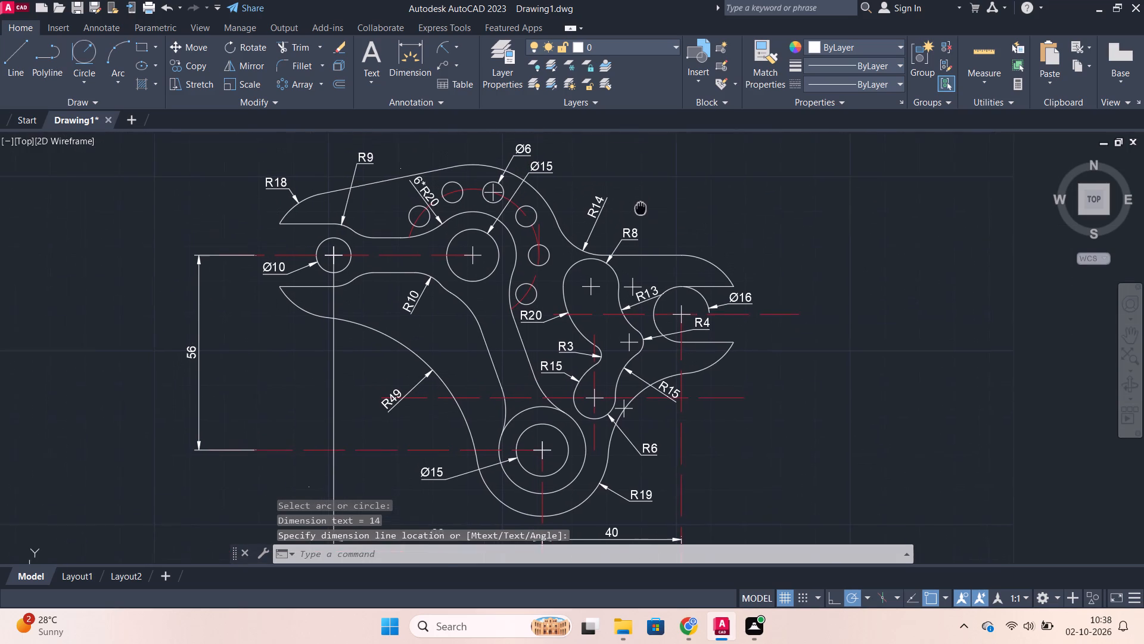
middle_drag(642, 220, 644, 237)
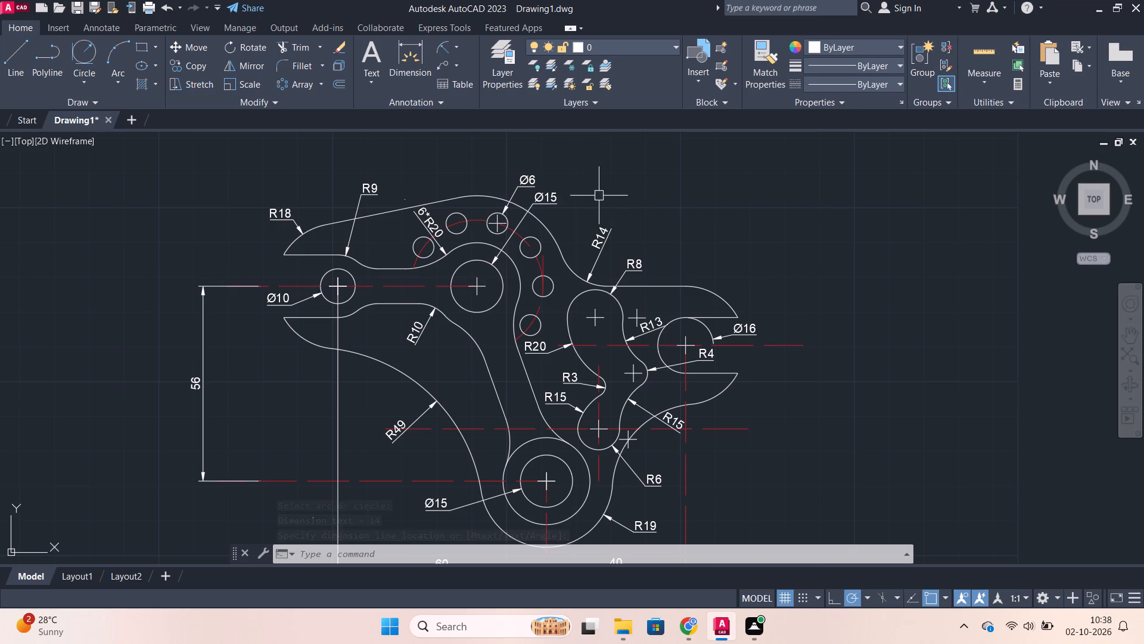
scroll(549, 191, up, 1)
key(space)
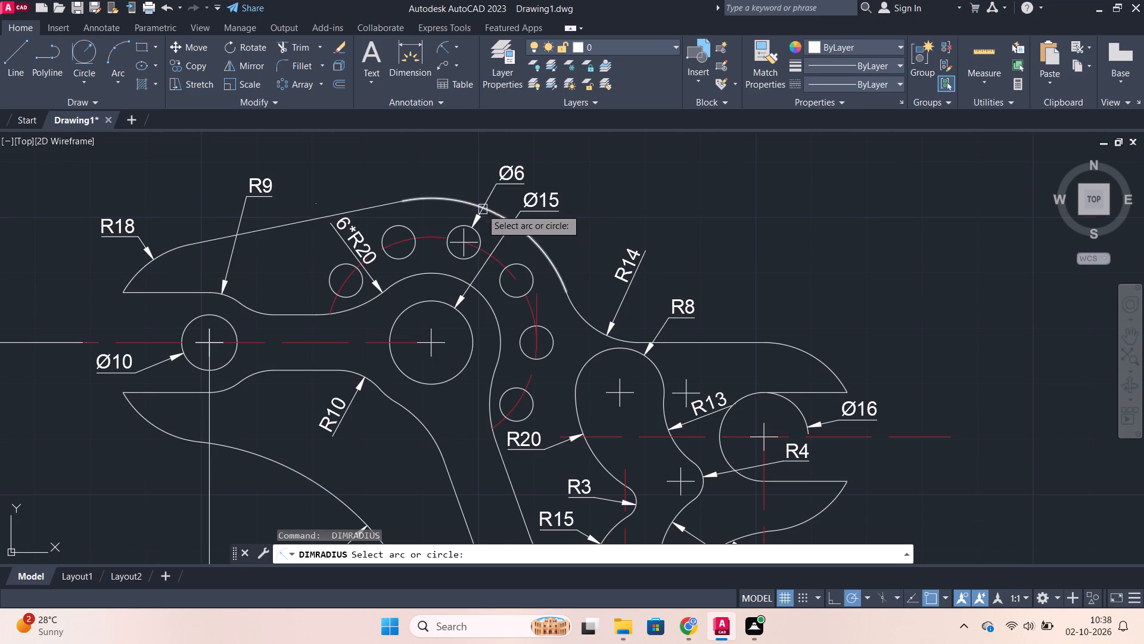
click(469, 204)
click(483, 147)
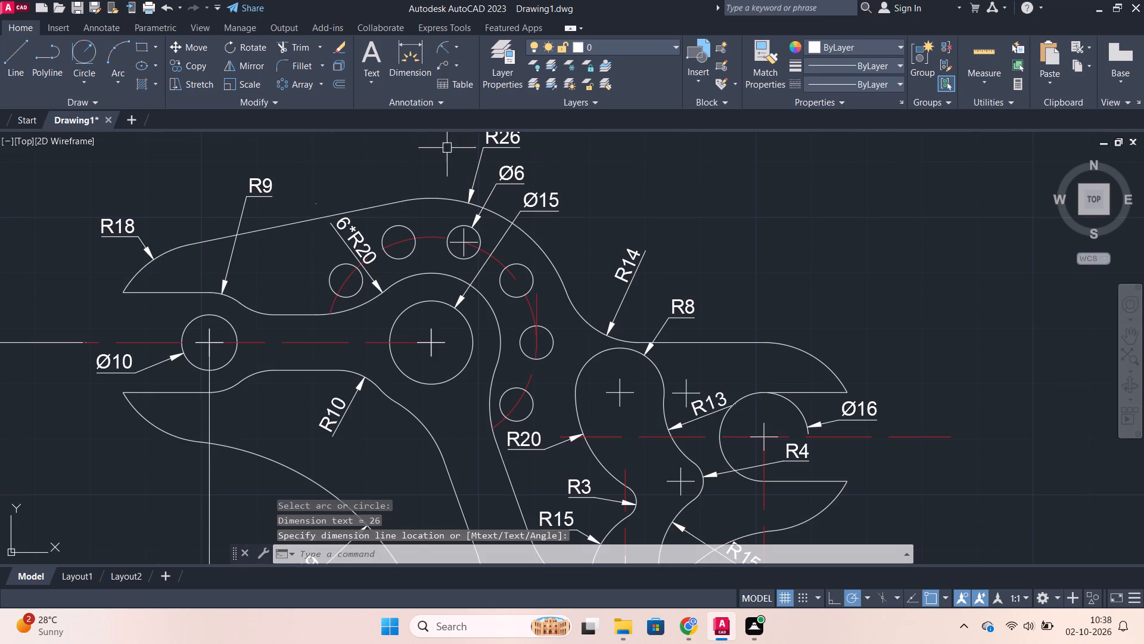
Add a radius dimension to the inner arc around the upper Ø15 hole, with its label above the part outline.
key(space)
click(434, 278)
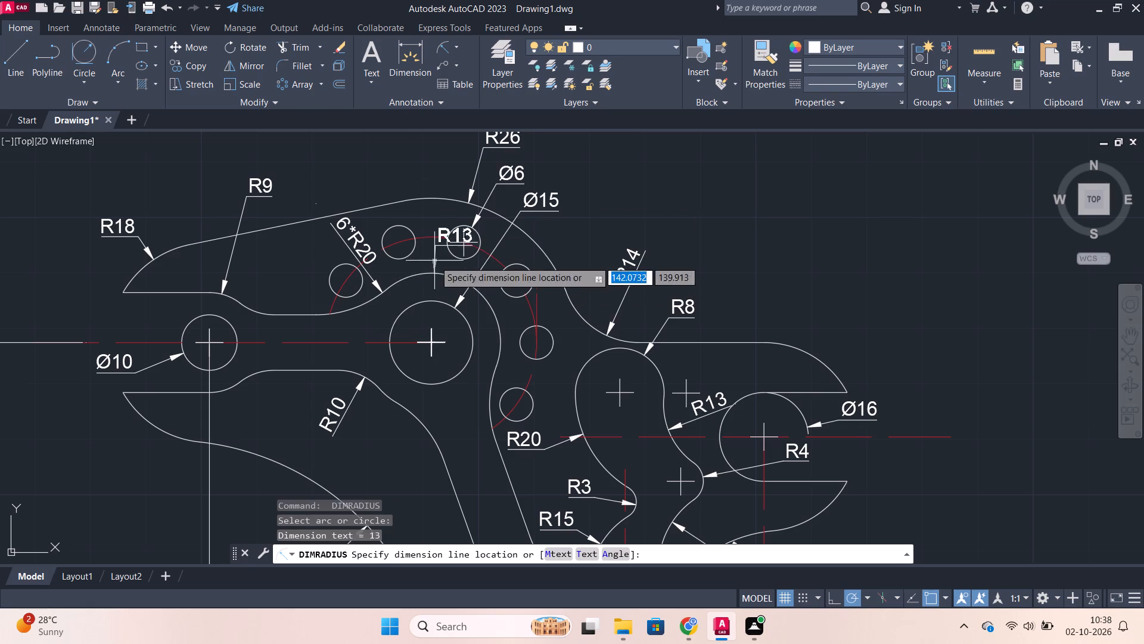
click(424, 168)
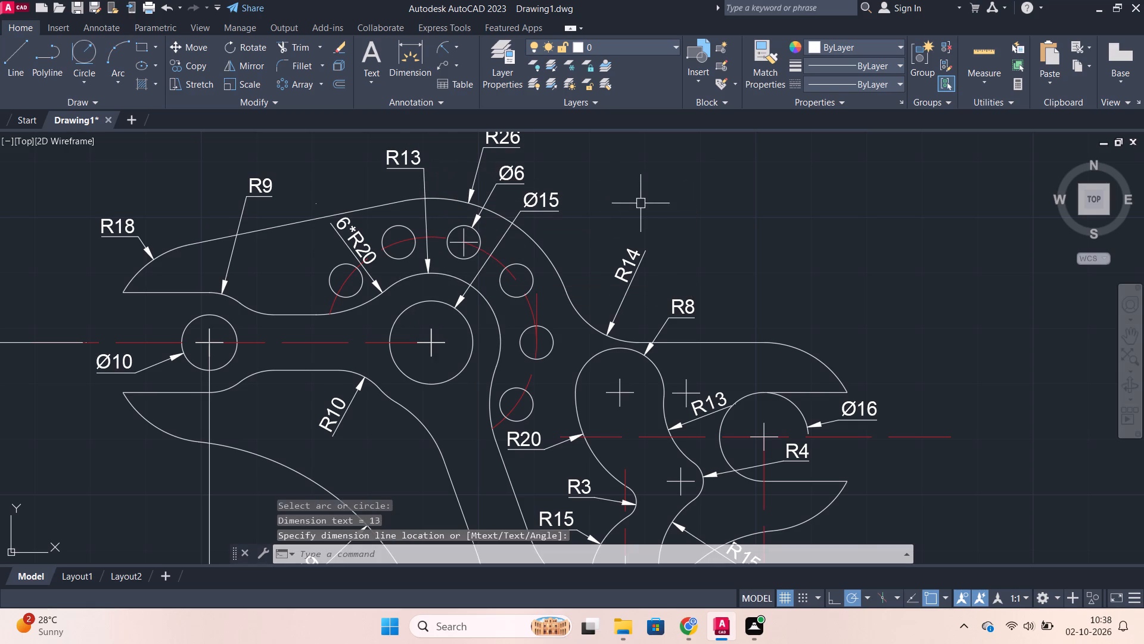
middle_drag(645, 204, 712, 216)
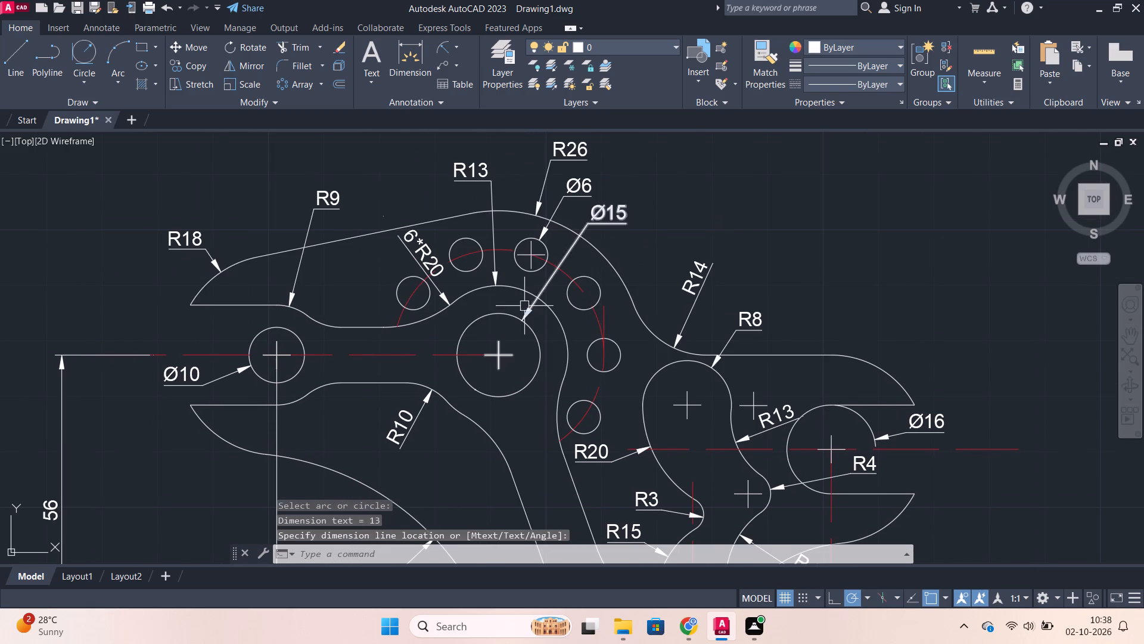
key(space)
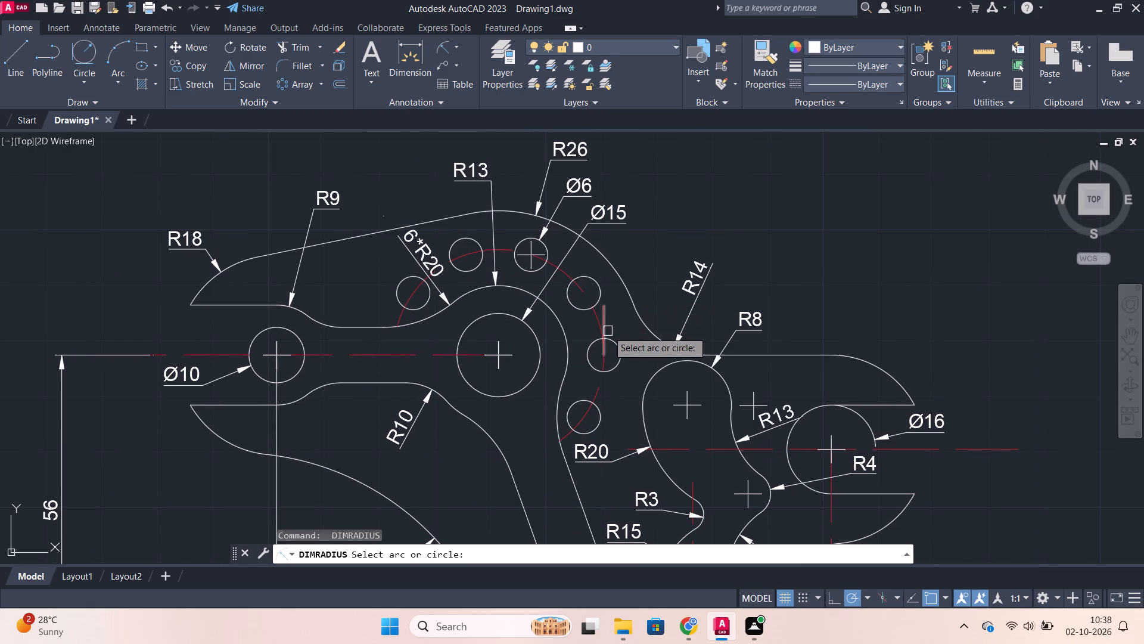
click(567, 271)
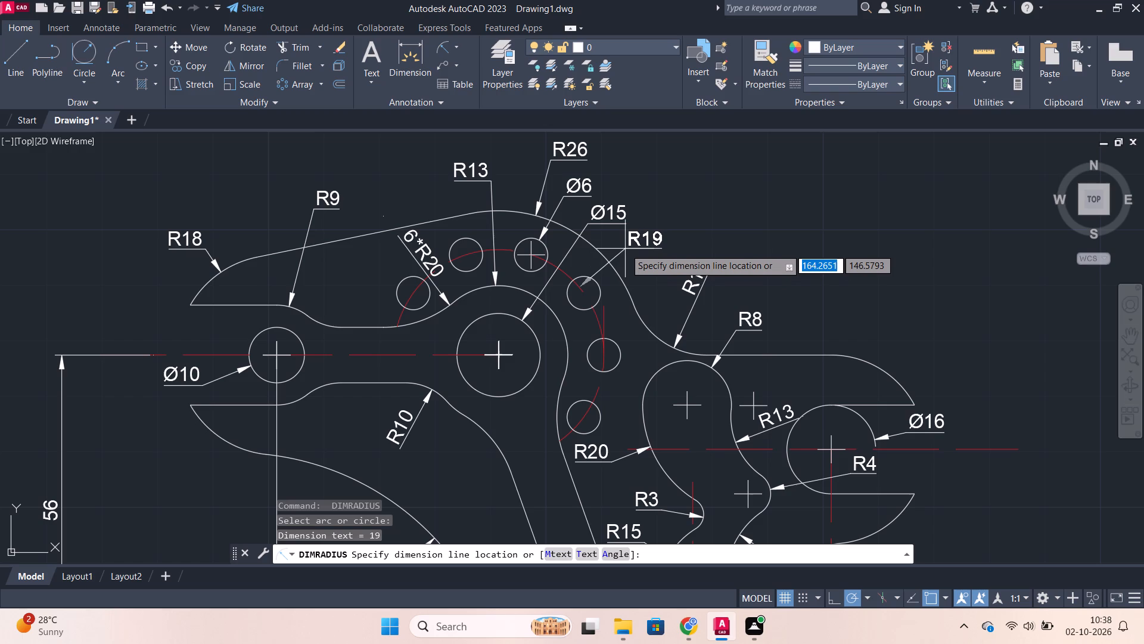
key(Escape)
Add a radius dimension to the red centreline arc through the six small holes, with its label above the part outline.
key(space)
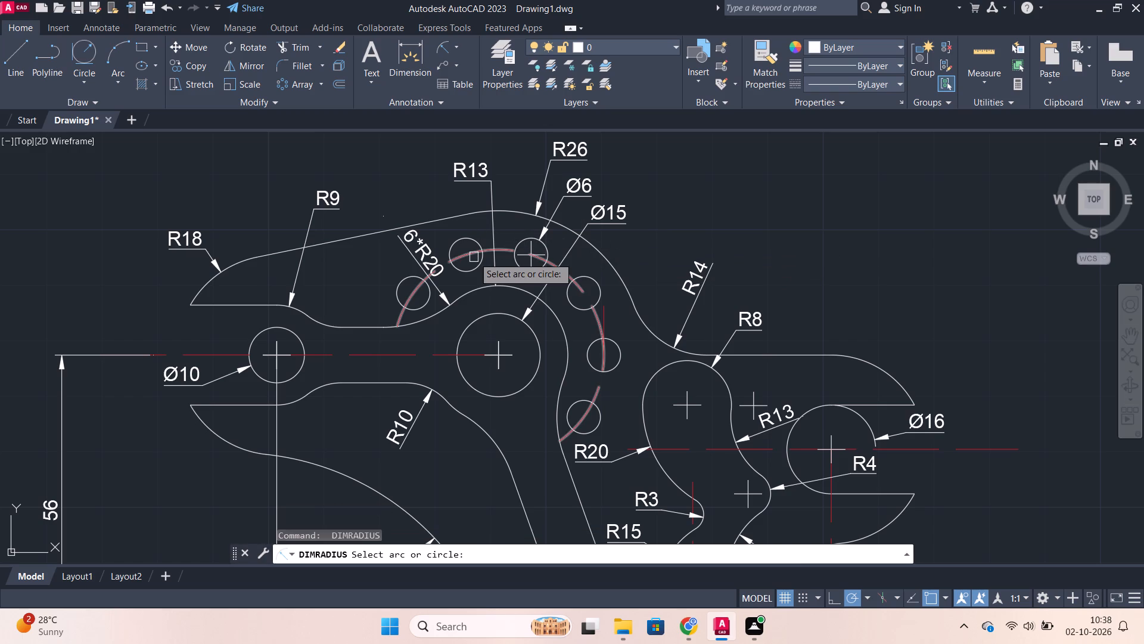
click(474, 257)
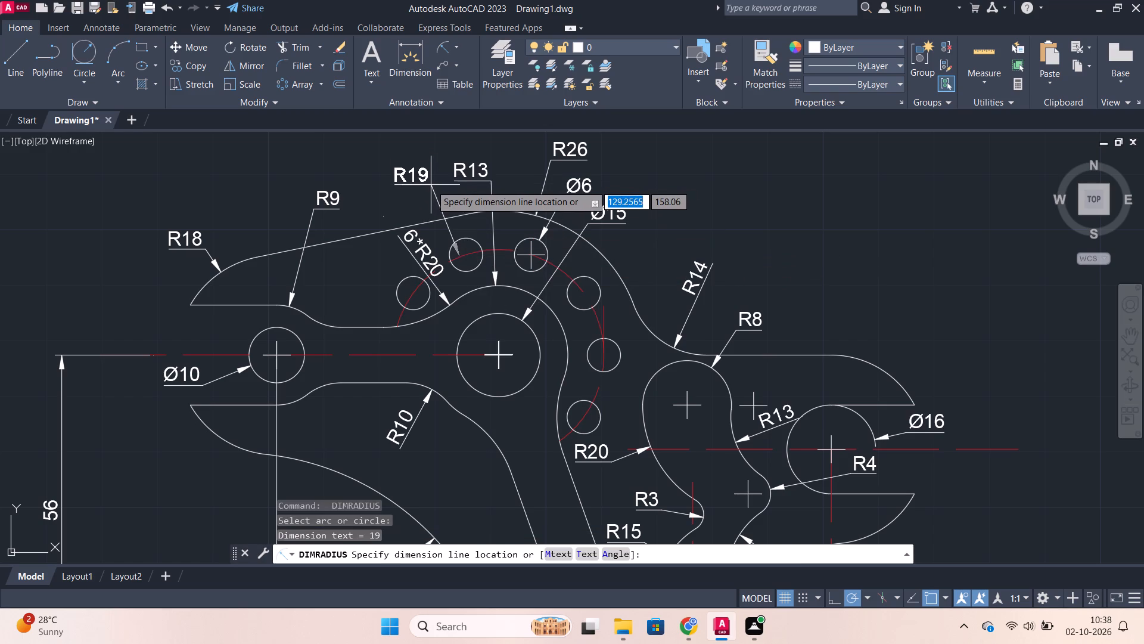
click(435, 188)
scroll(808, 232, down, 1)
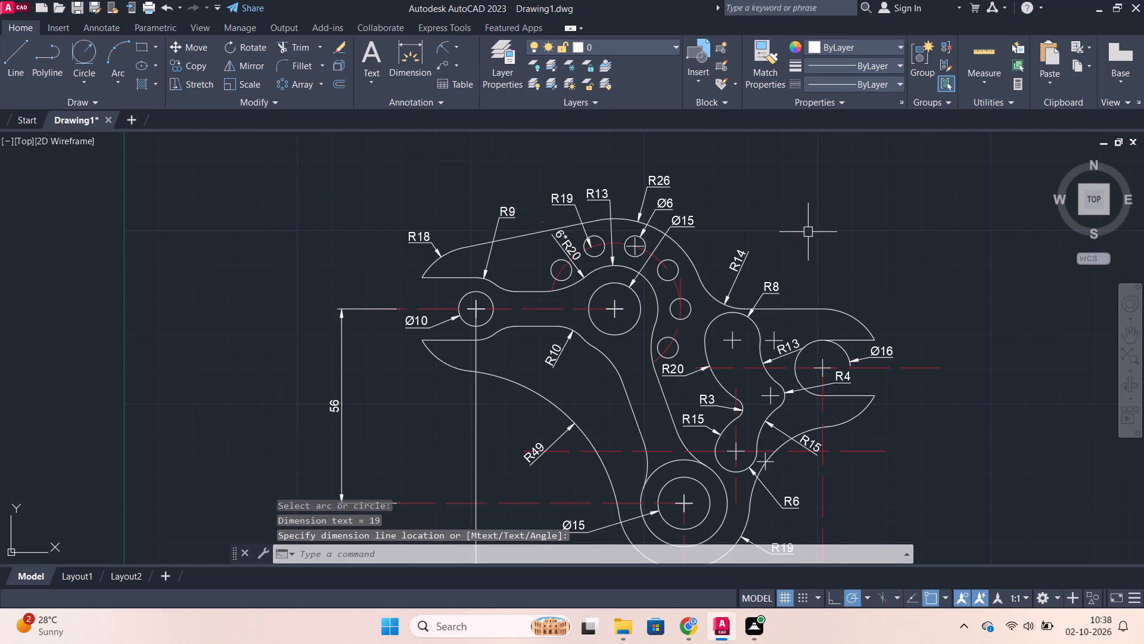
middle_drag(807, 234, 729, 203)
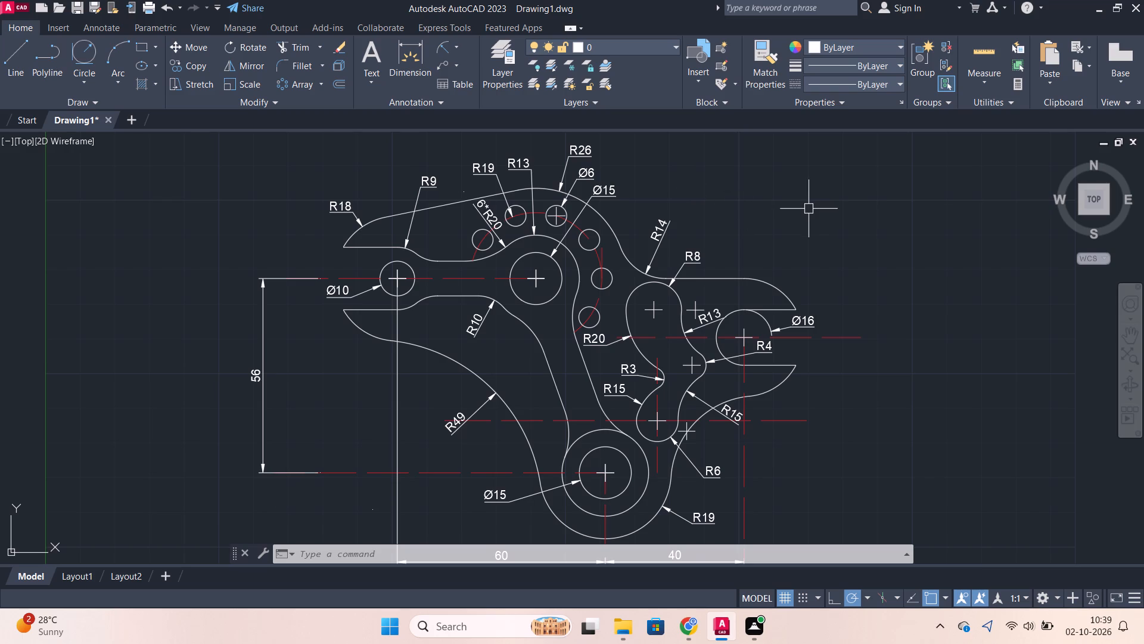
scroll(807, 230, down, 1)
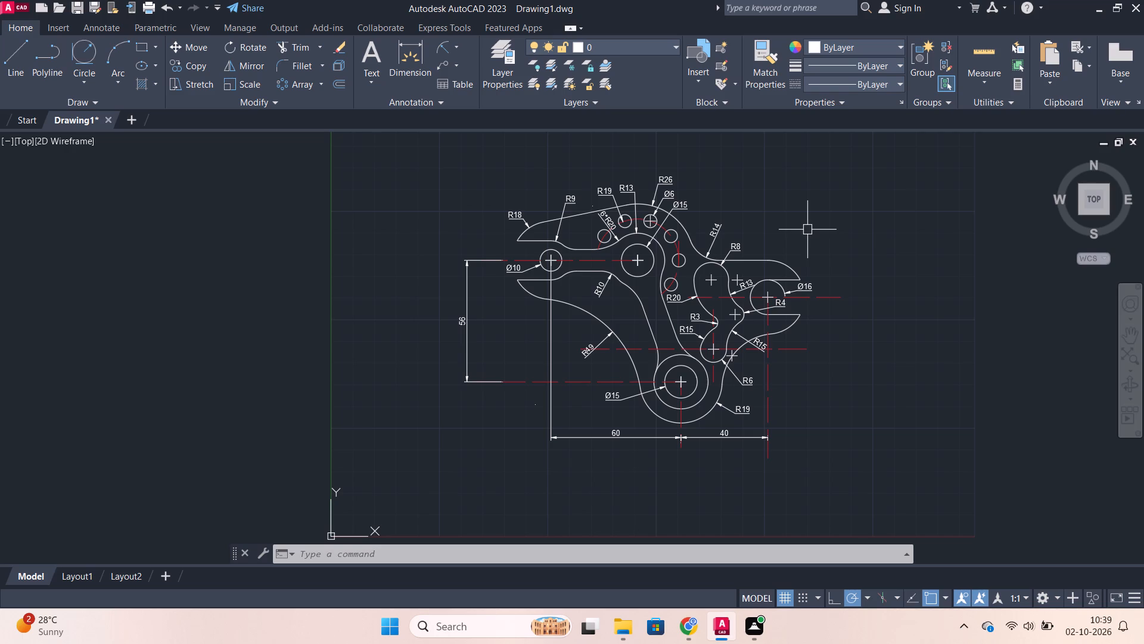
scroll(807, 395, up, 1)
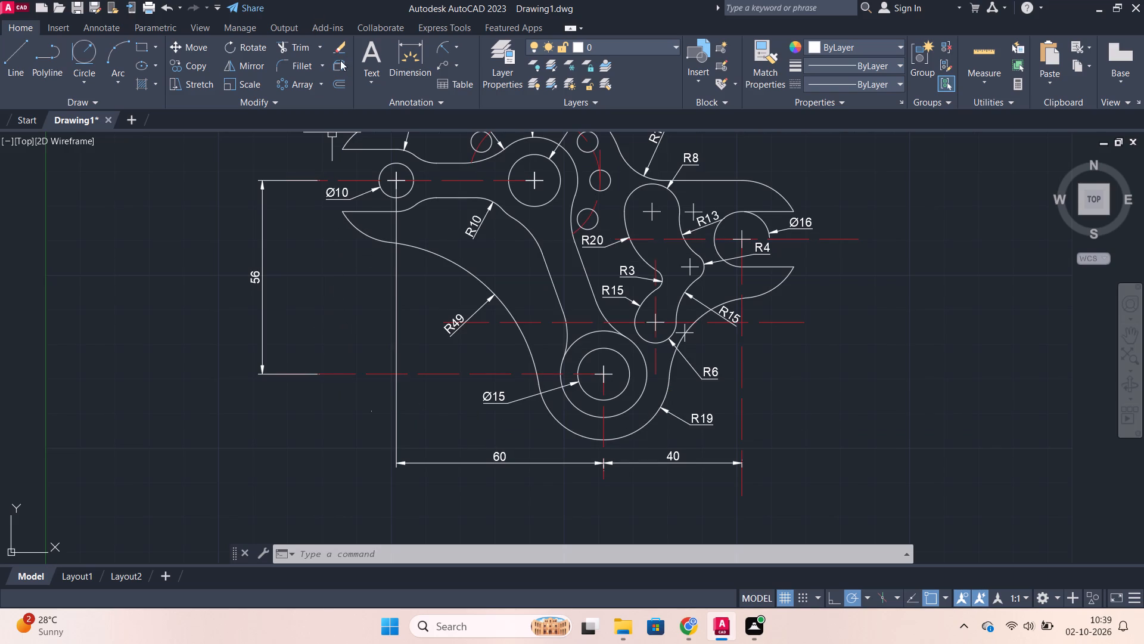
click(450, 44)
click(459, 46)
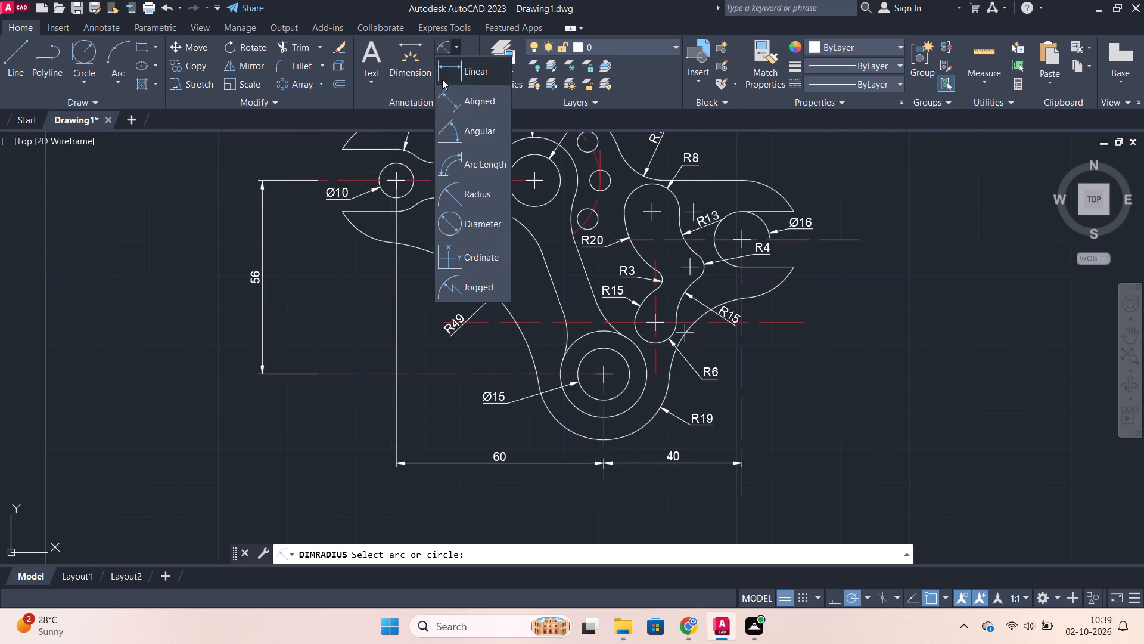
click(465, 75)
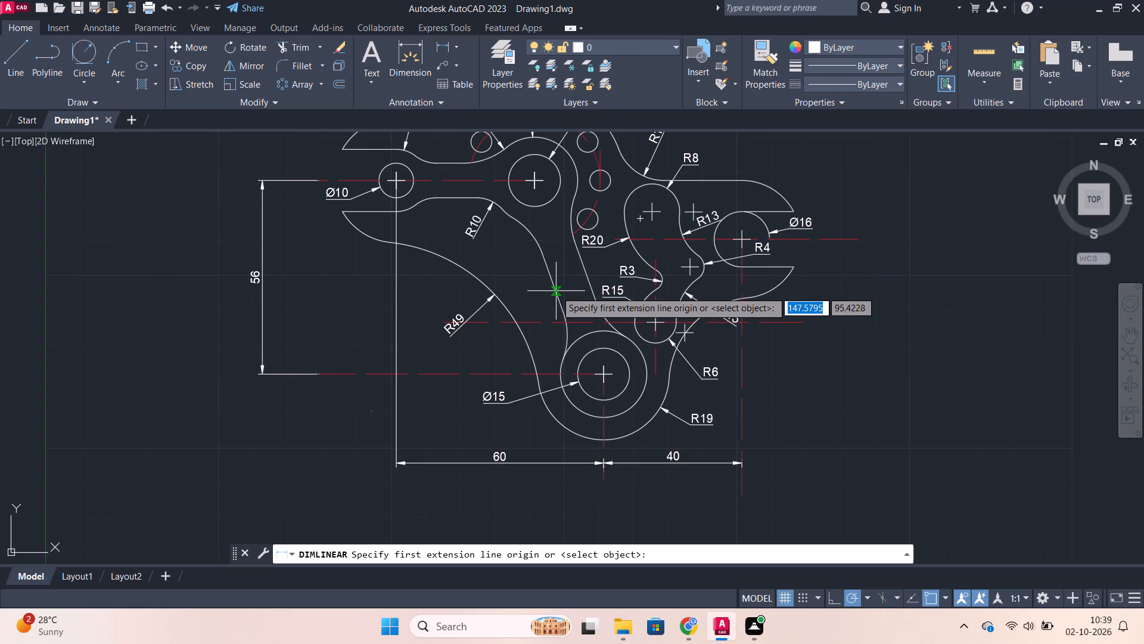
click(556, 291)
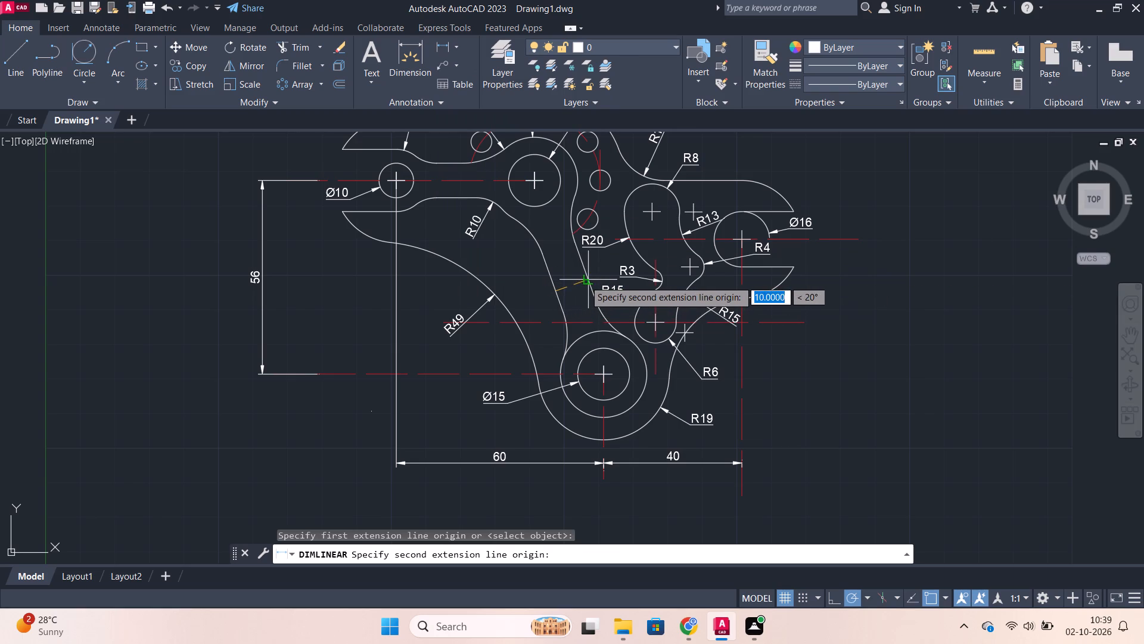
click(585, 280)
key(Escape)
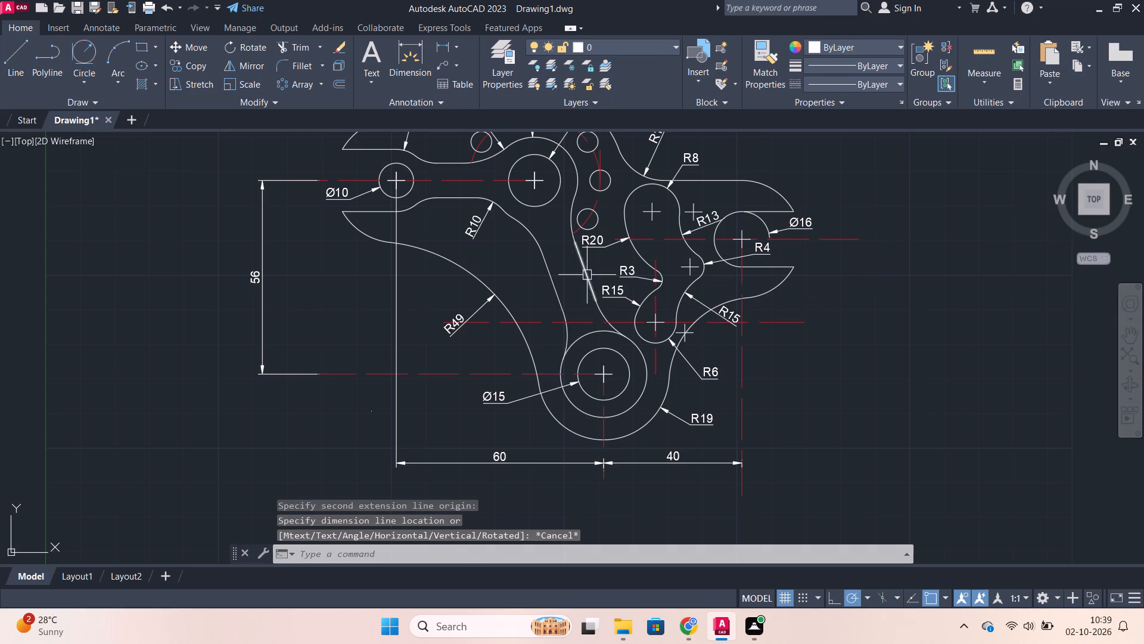
Add a horizontal linear dimension between the Ø10 hole's centre line and the upper Ø15 hole's centre, with its line below the holes.
click(449, 46)
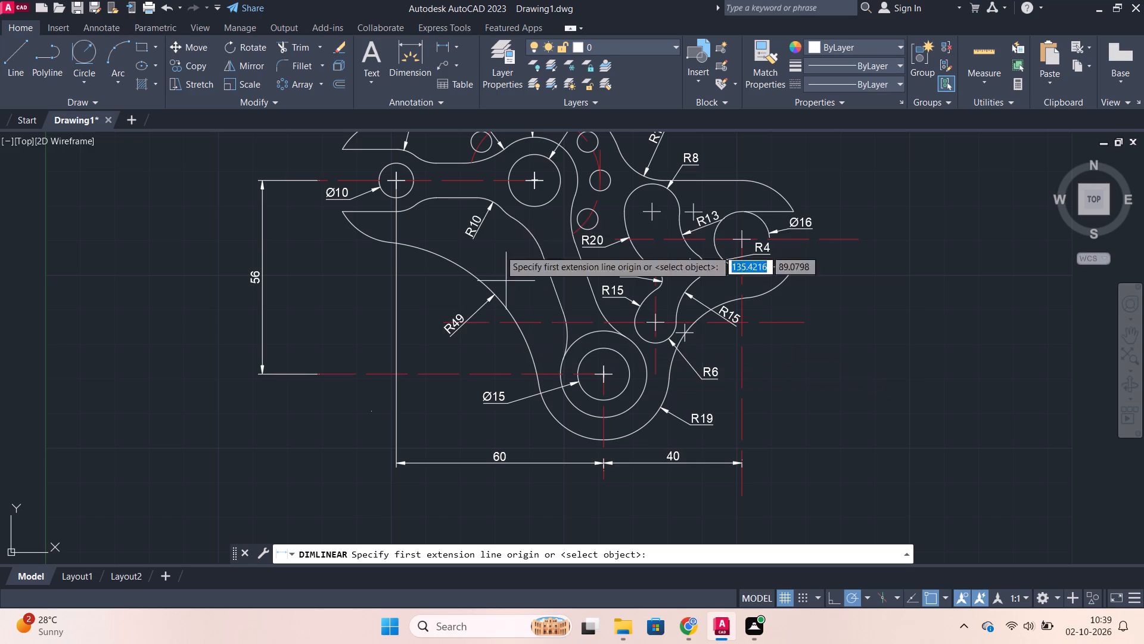
click(535, 178)
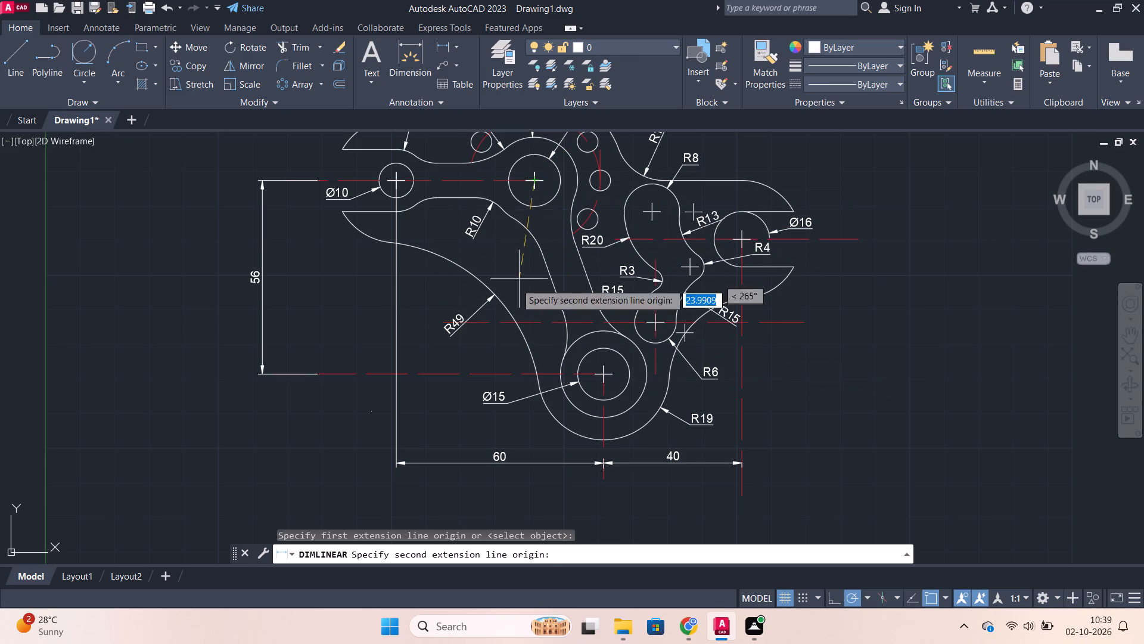
click(397, 270)
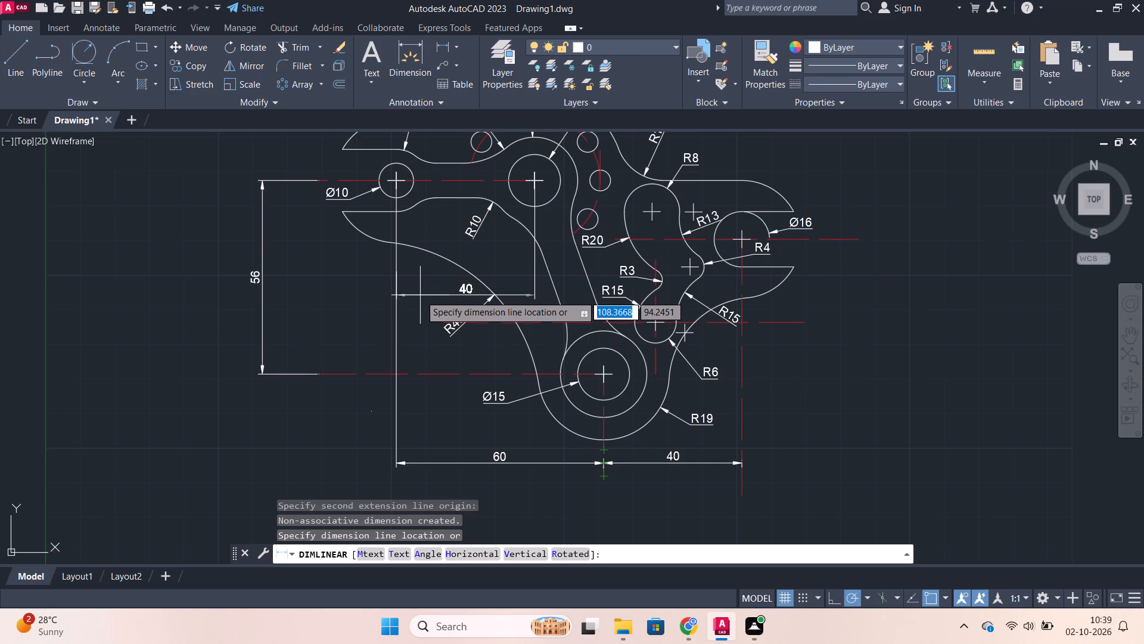
click(416, 258)
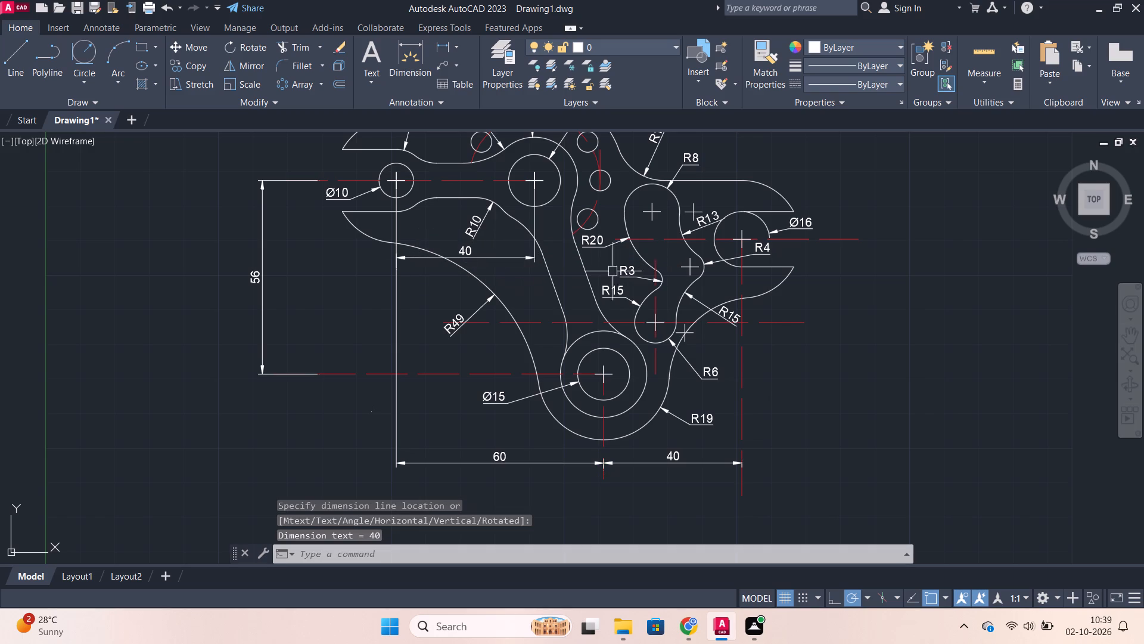
Add an aligned dimension across the width of the slanted arm between the upper and lower Ø15 holes.
middle_drag(920, 268, 811, 313)
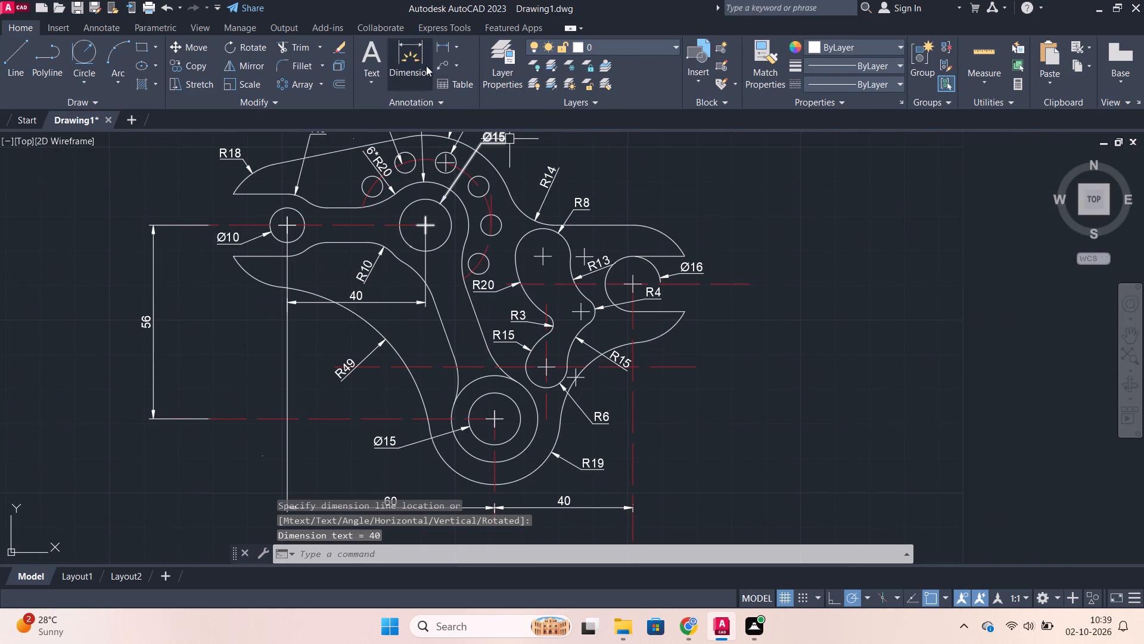
click(451, 47)
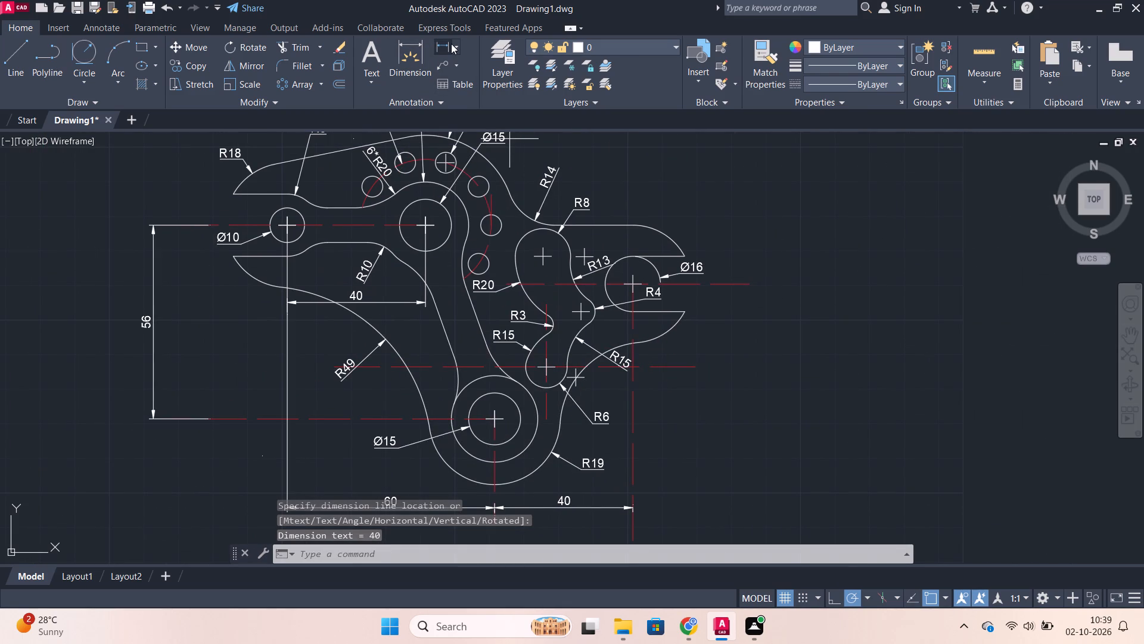
click(451, 44)
click(459, 49)
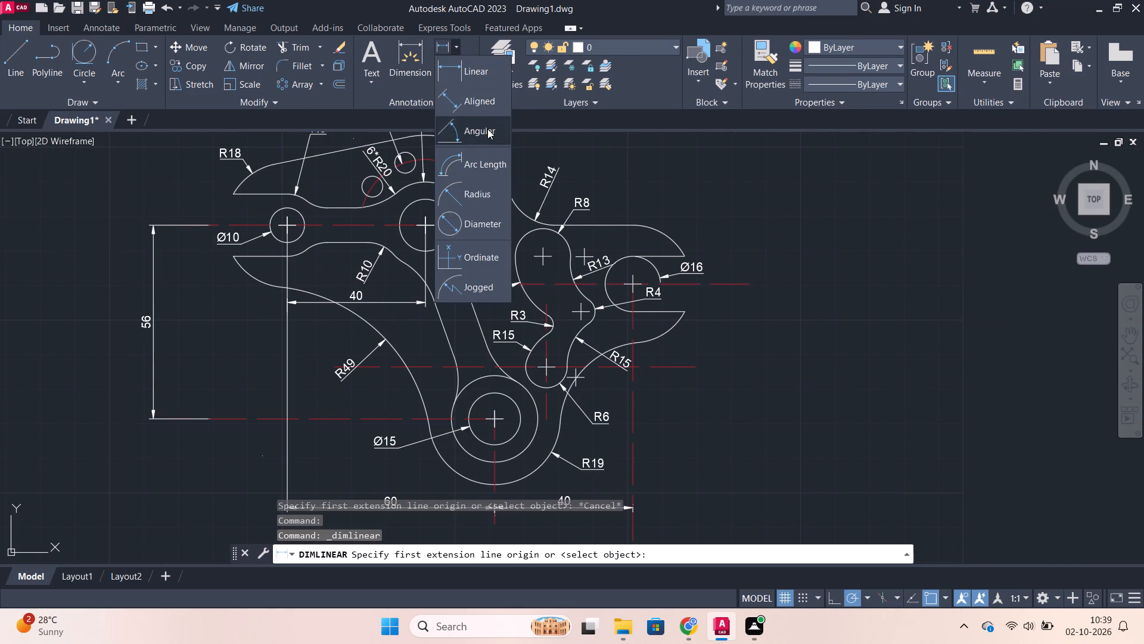
click(472, 103)
click(443, 332)
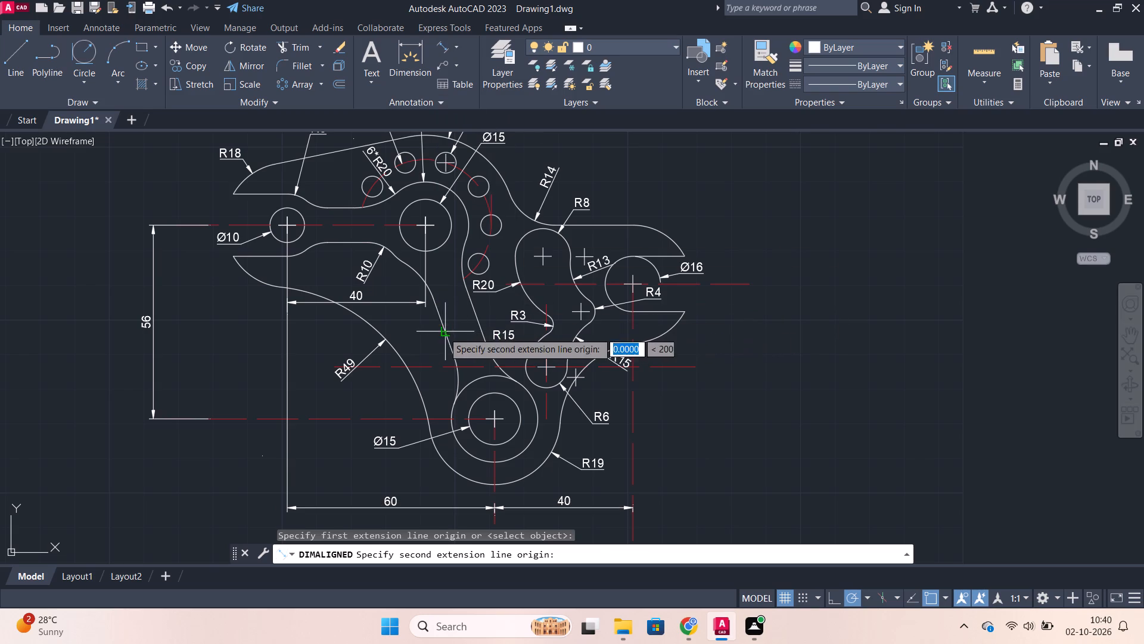
click(478, 323)
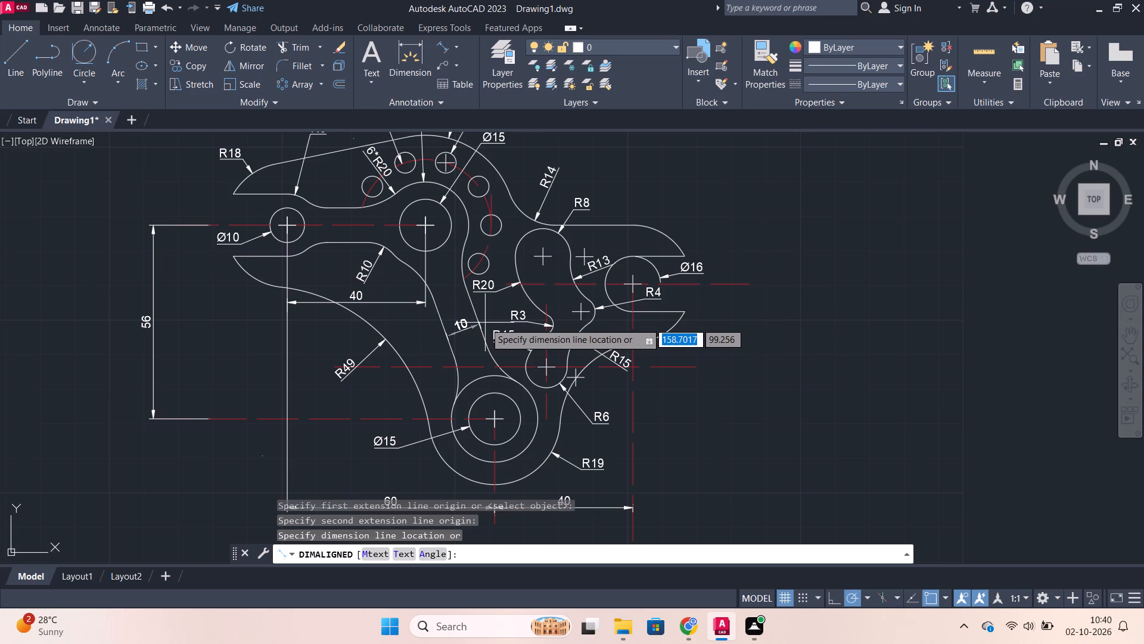
click(481, 319)
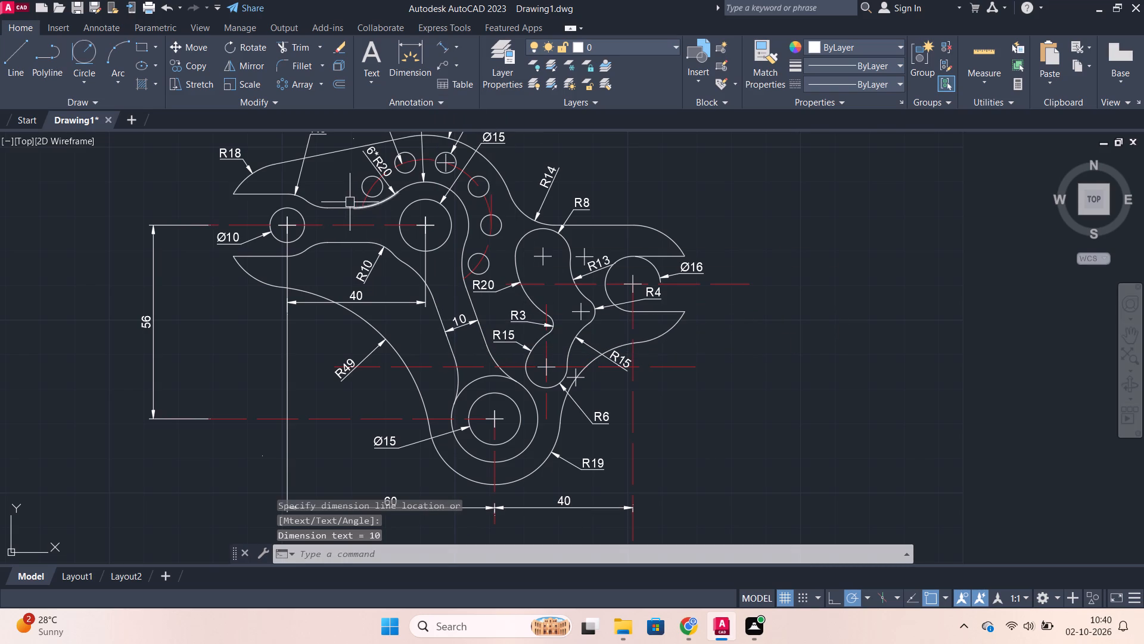
Add an aligned dimension across the width of the horizontal arm between the Ø10 hole and the upper Ø15 hole.
key(space)
click(347, 205)
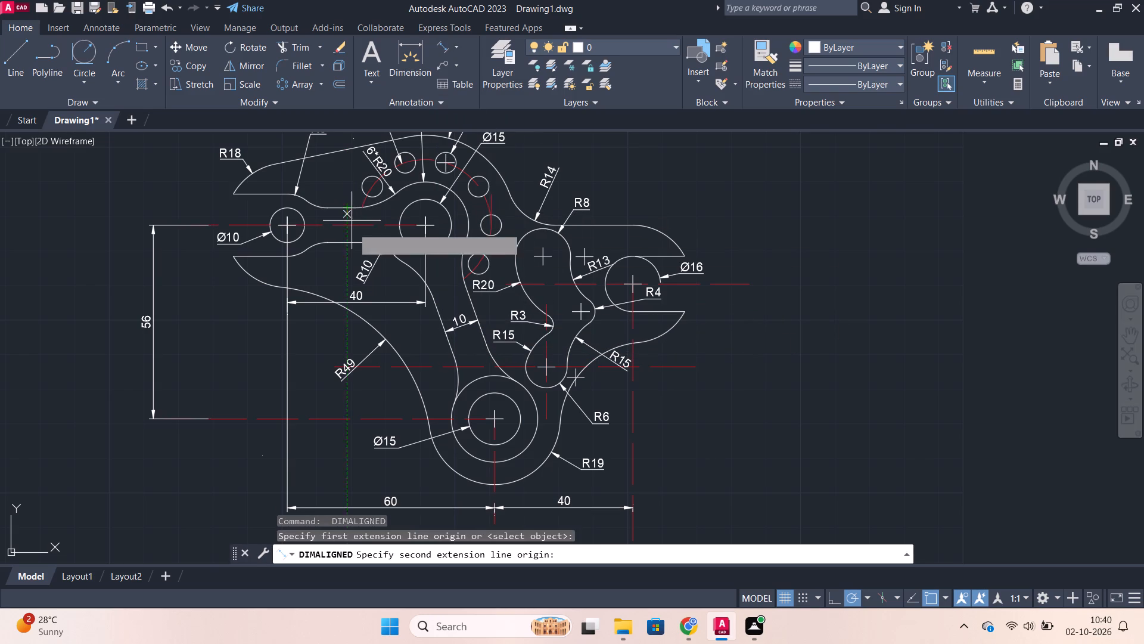
click(350, 241)
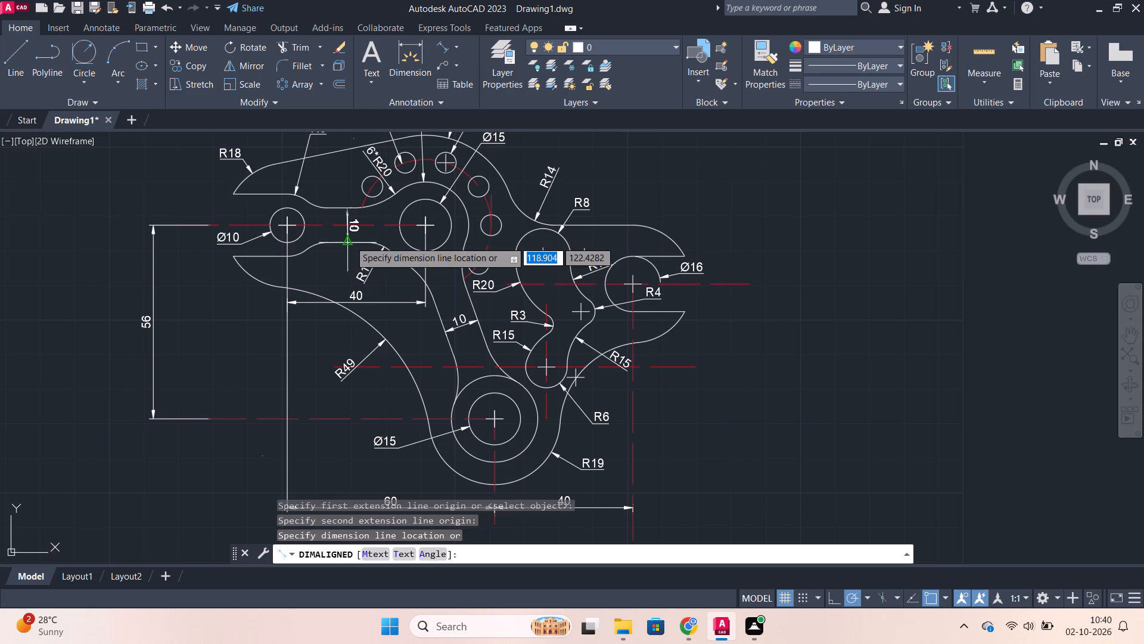
click(350, 241)
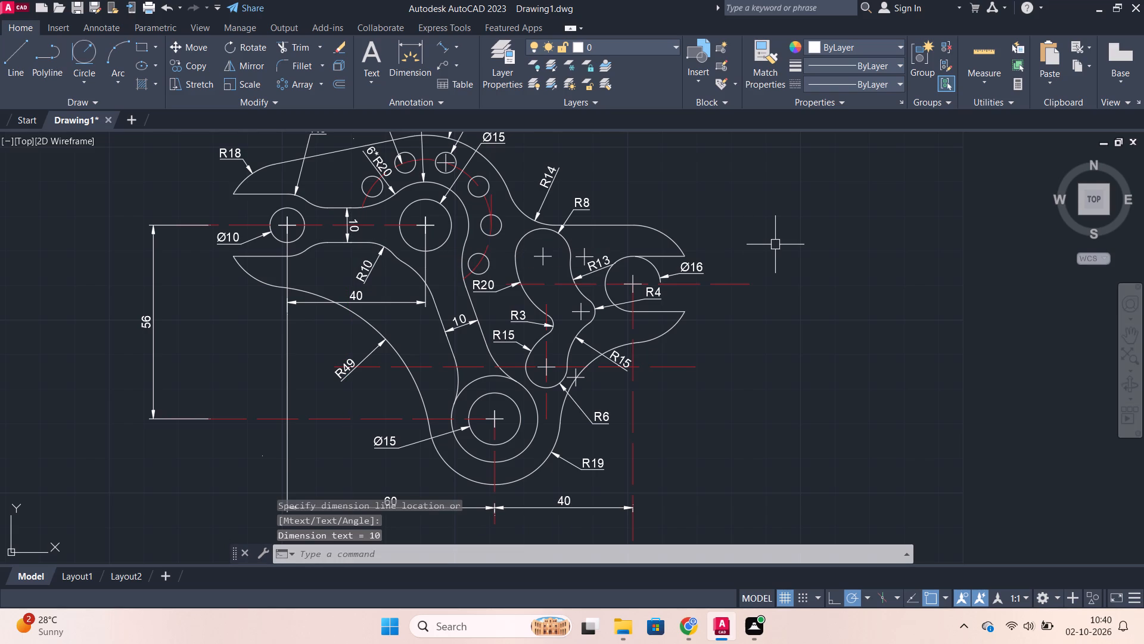
Add a vertical linear dimension between the slot's lower horizontal centre line and the lower Ø15 hole's horizontal centre line, beside the R49 arc.
click(455, 46)
click(462, 69)
scroll(573, 256, up, 1)
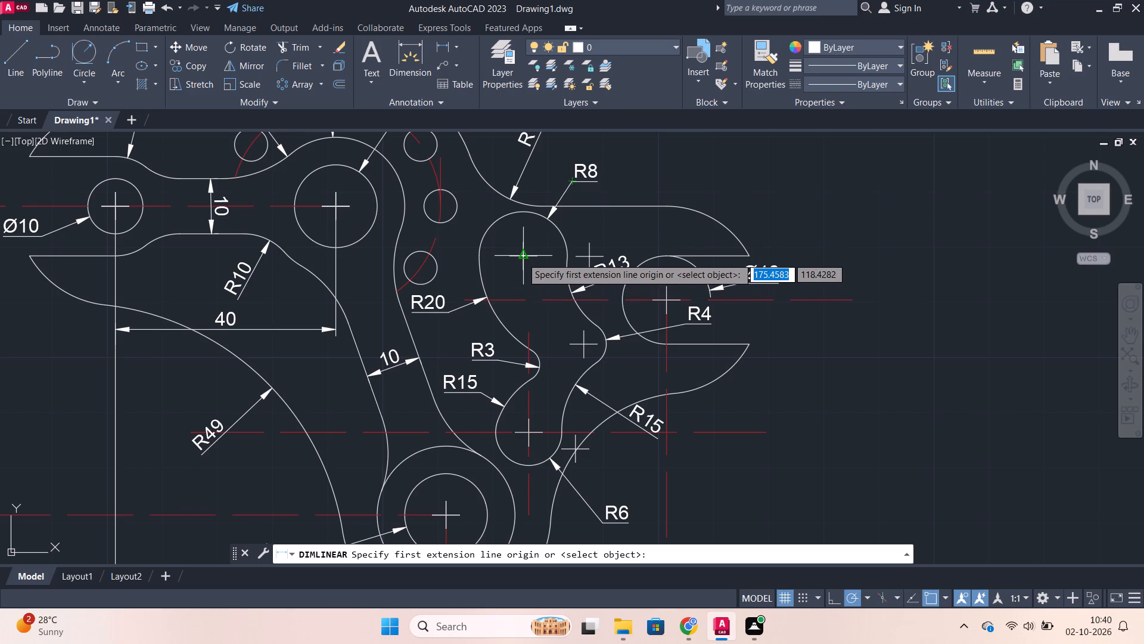
scroll(532, 288, down, 1)
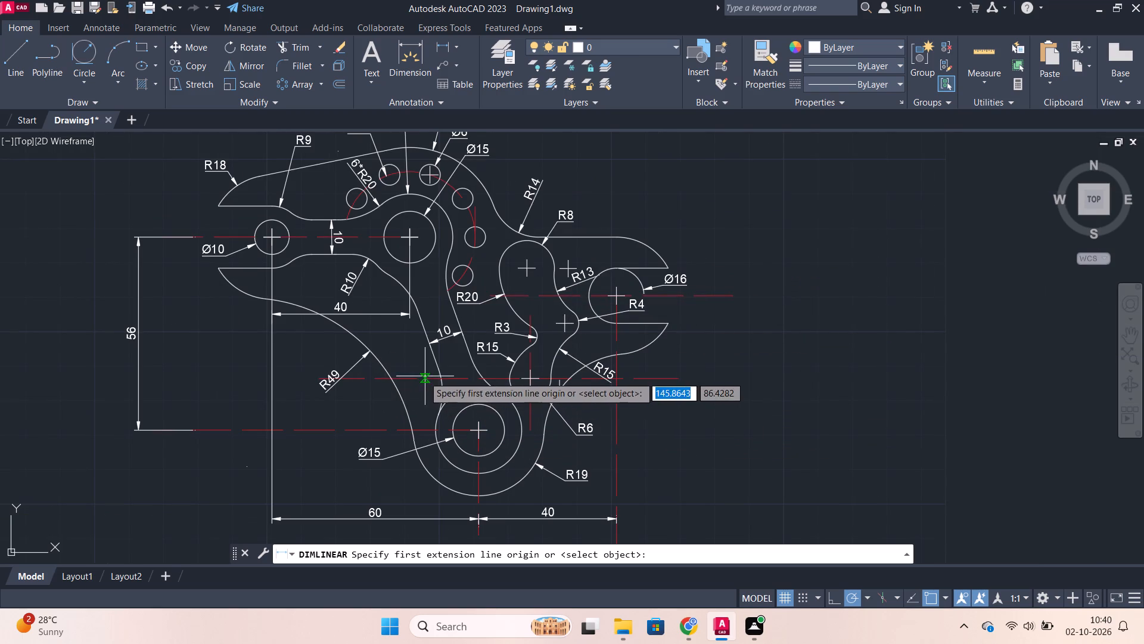
click(375, 380)
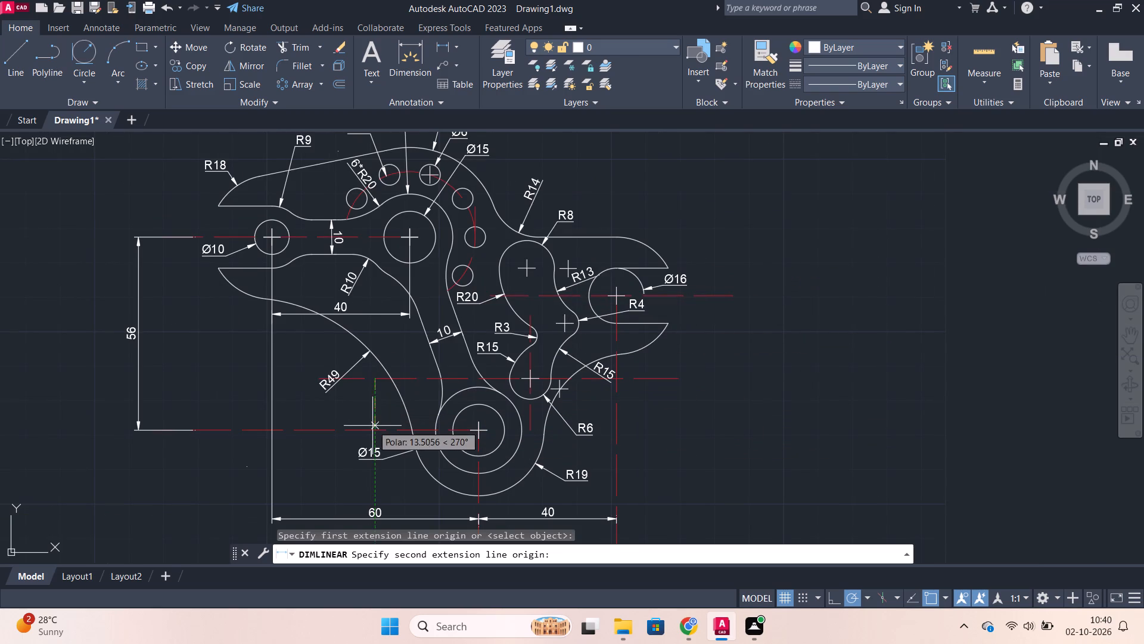
click(372, 428)
click(363, 424)
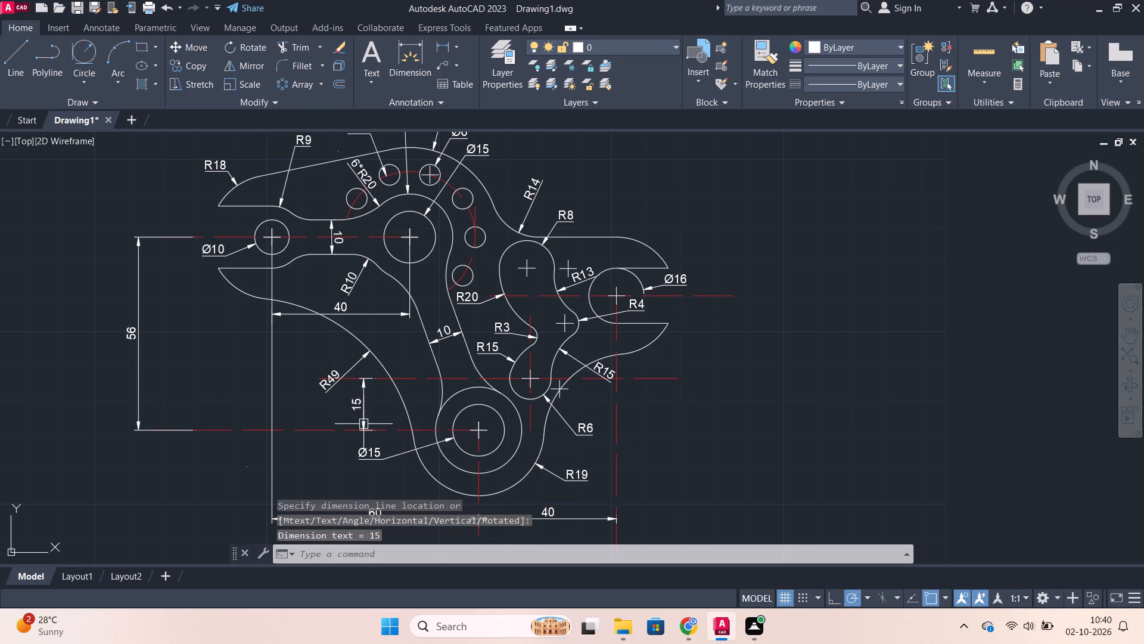
Add a horizontal linear dimension from the R4 arc's centre to the Ø16 circle's vertical centre line, with its line just below that centre.
scroll(578, 321, up, 1)
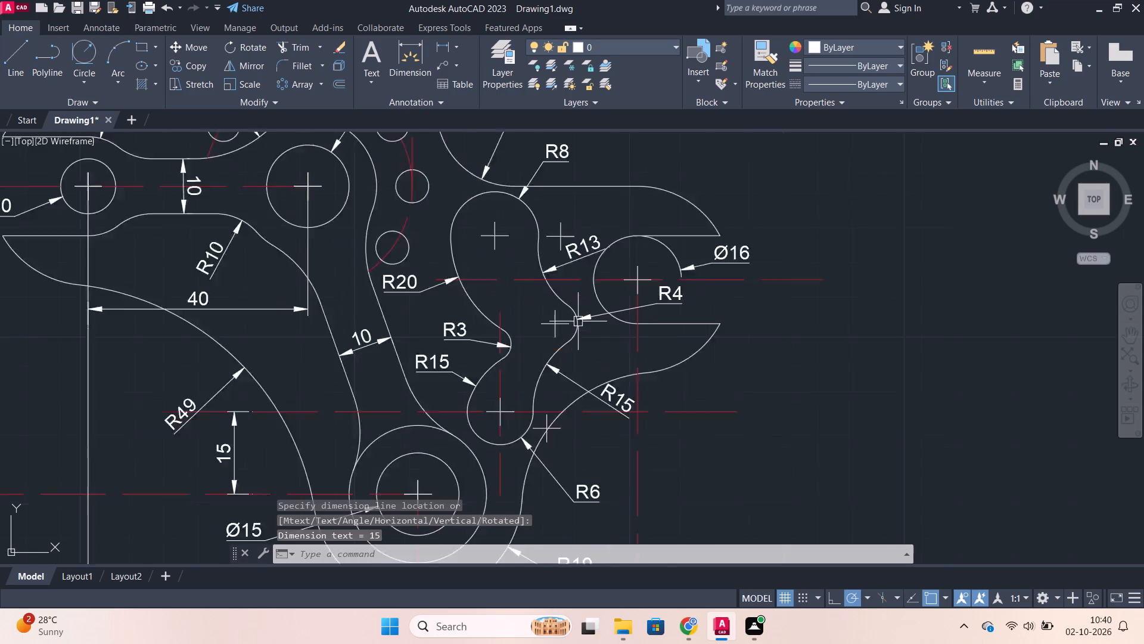
scroll(578, 321, up, 1)
key(space)
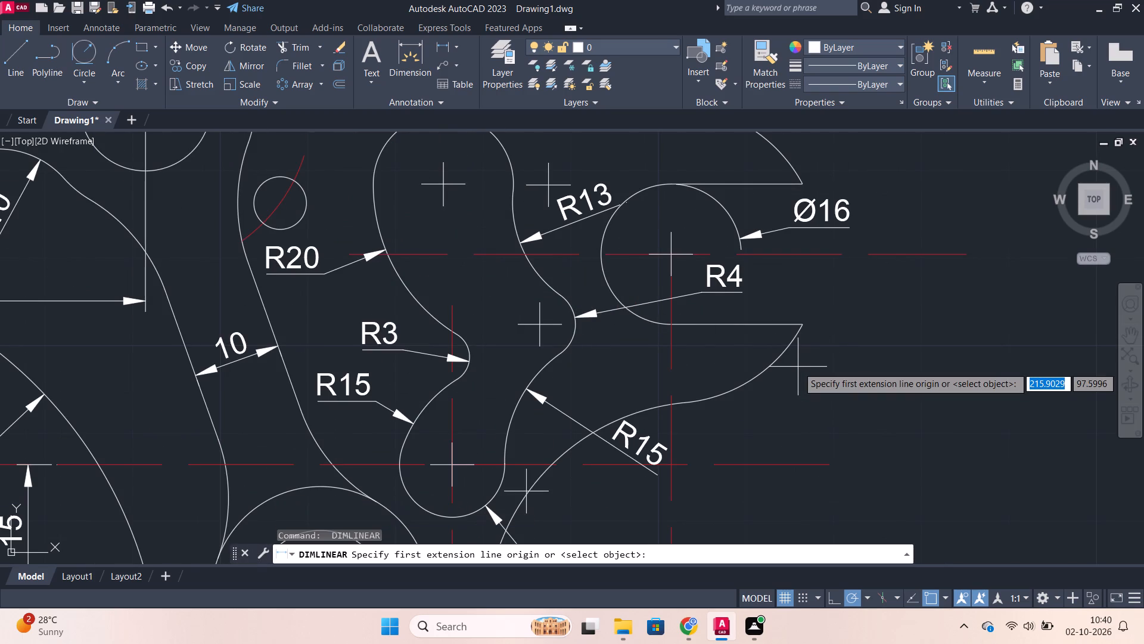
click(537, 323)
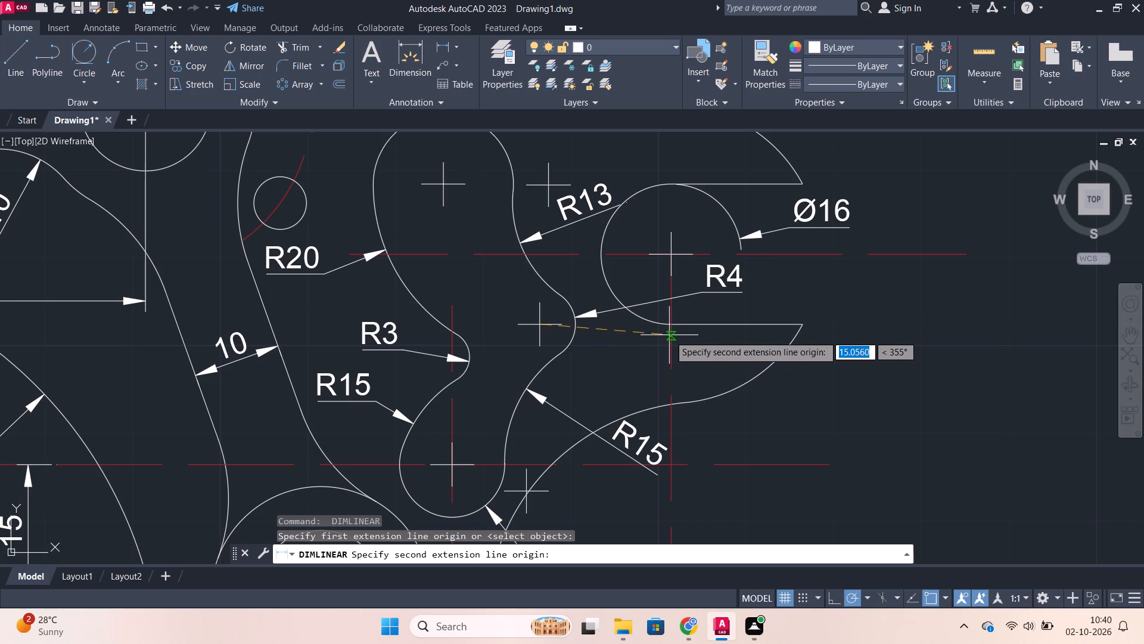
click(669, 334)
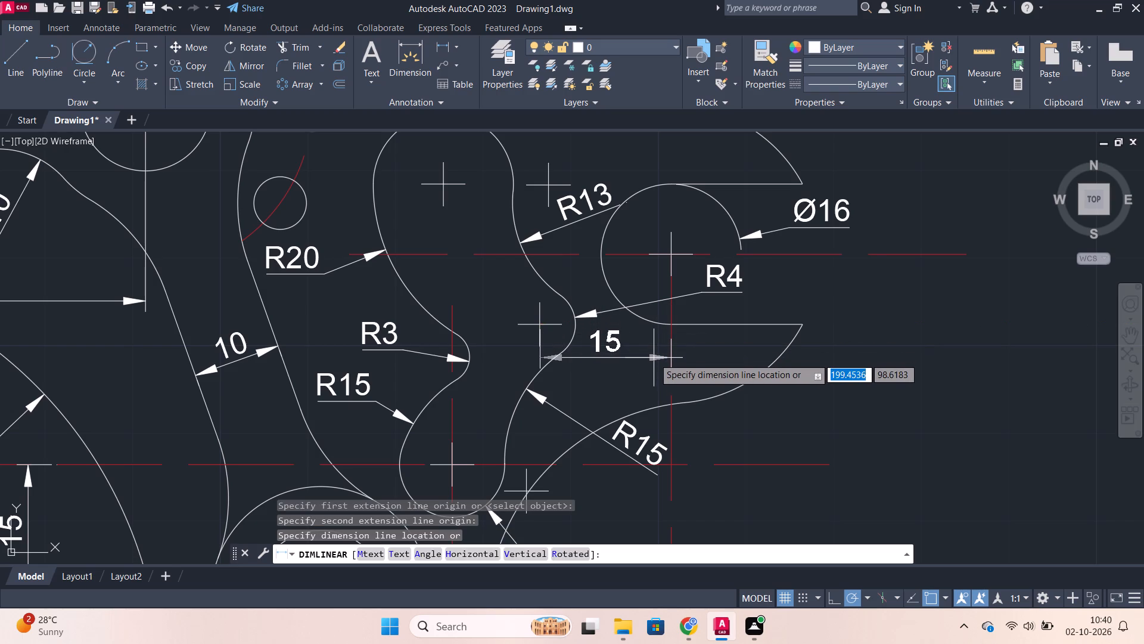
click(654, 358)
Add a horizontal linear dimension from the slot's R8 arc centre to the rightmost small hole's centre, with its line just below that hole.
scroll(804, 338, down, 1)
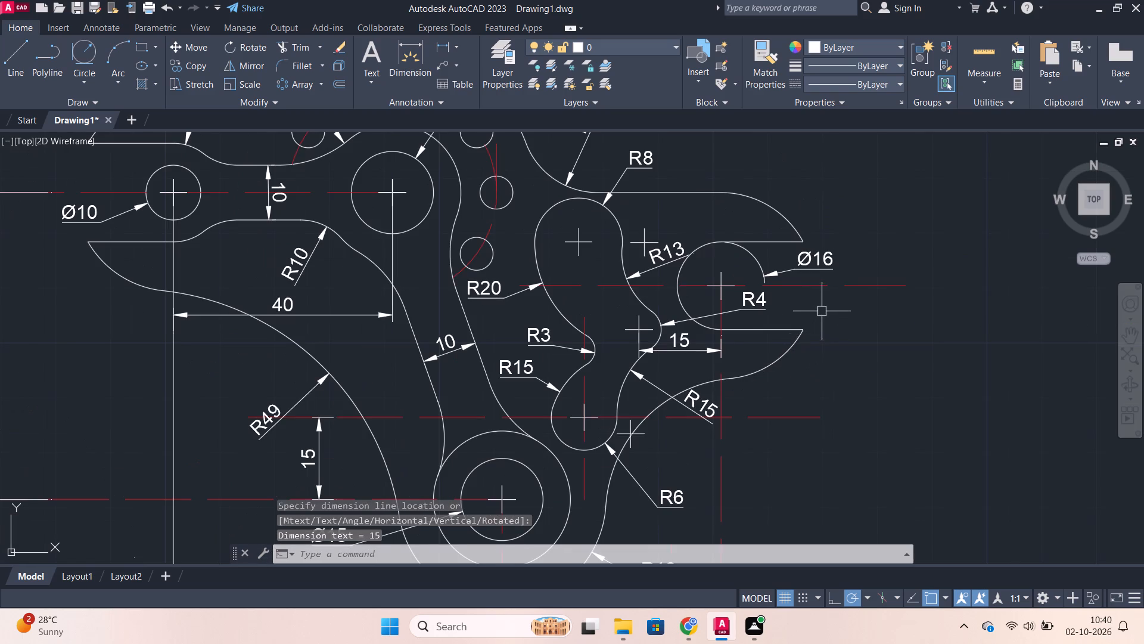
scroll(804, 323, down, 2)
scroll(866, 304, up, 1)
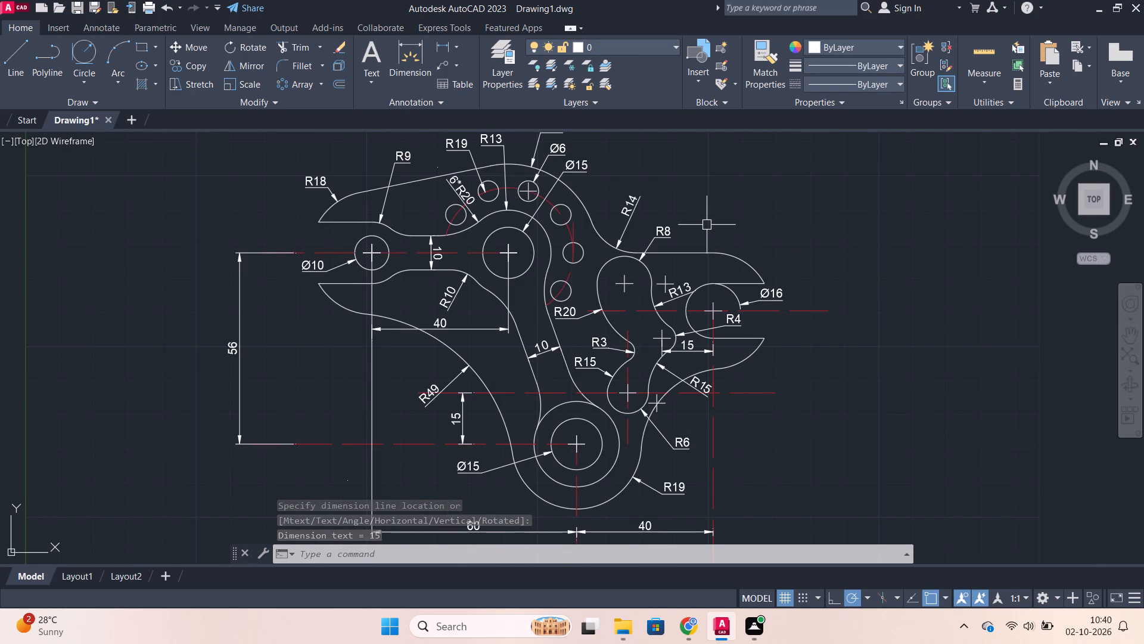
scroll(707, 225, up, 1)
key(space)
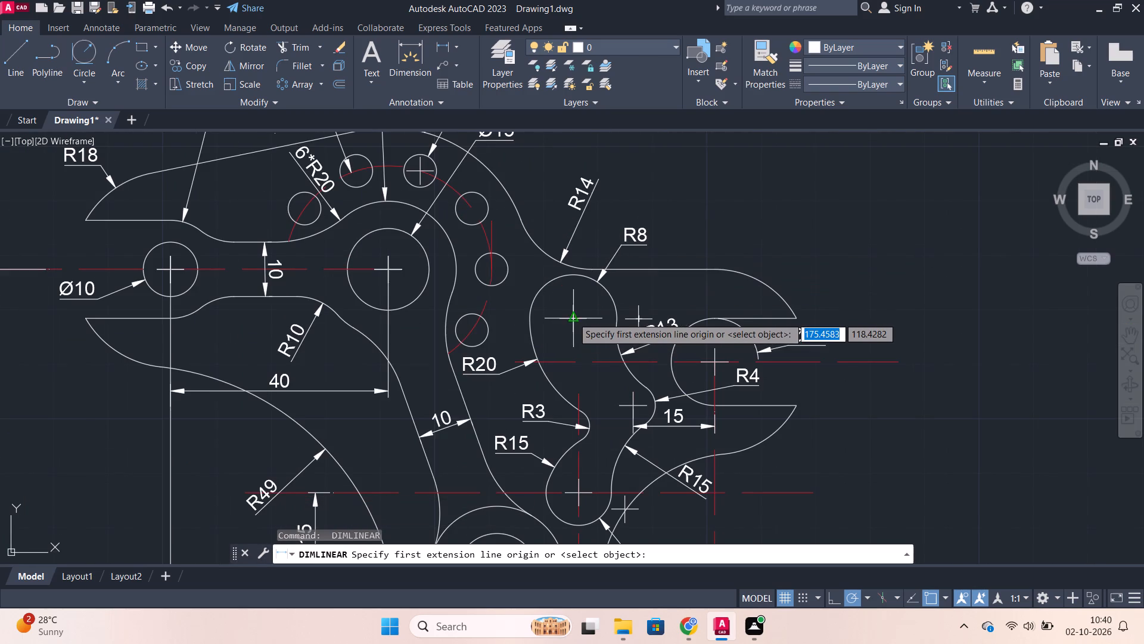
click(575, 321)
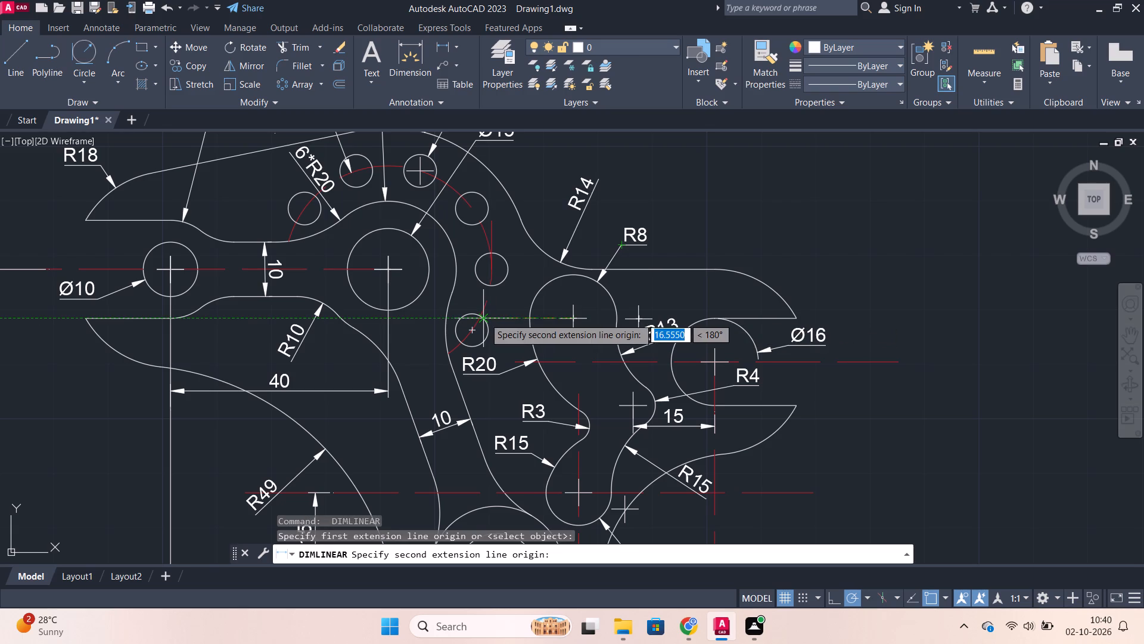
click(493, 268)
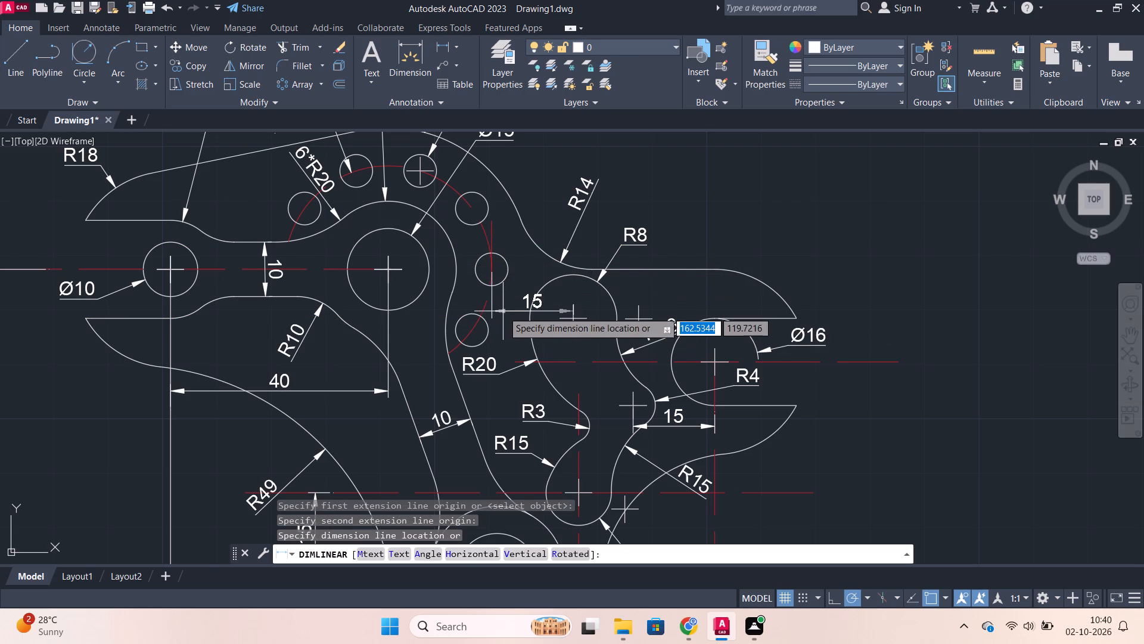
click(503, 309)
Trim the arc of the boss circle around the lower Ø15 hole where it crosses the slanted arm.
scroll(901, 238, down, 1)
middle_drag(901, 238, 769, 215)
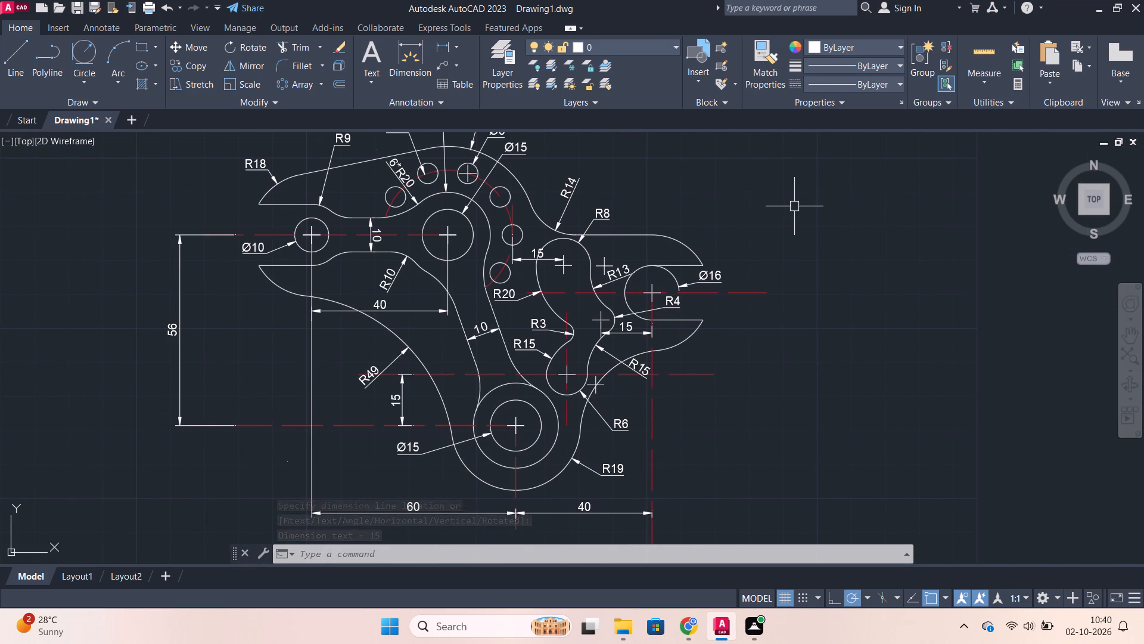
text(tr)
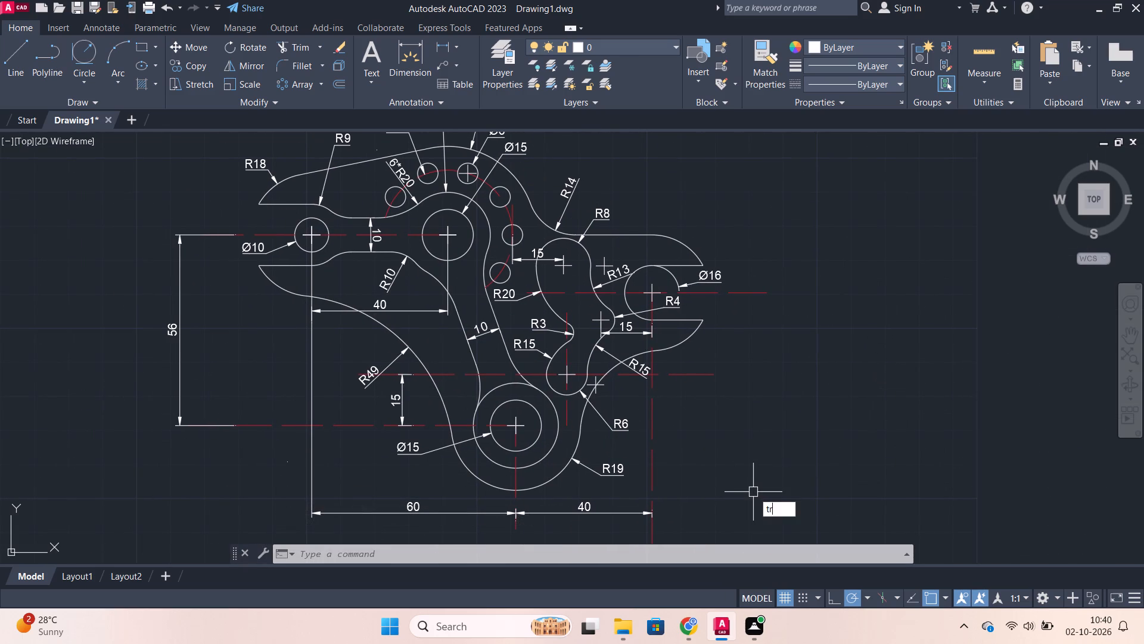
key(Return)
click(498, 384)
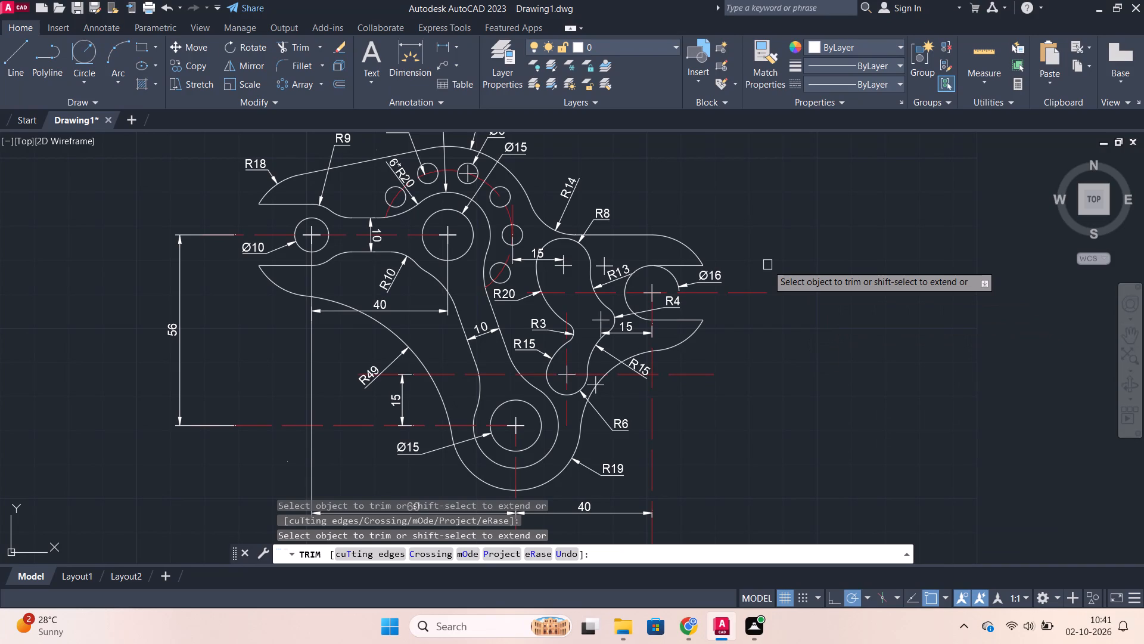
scroll(764, 279, down, 1)
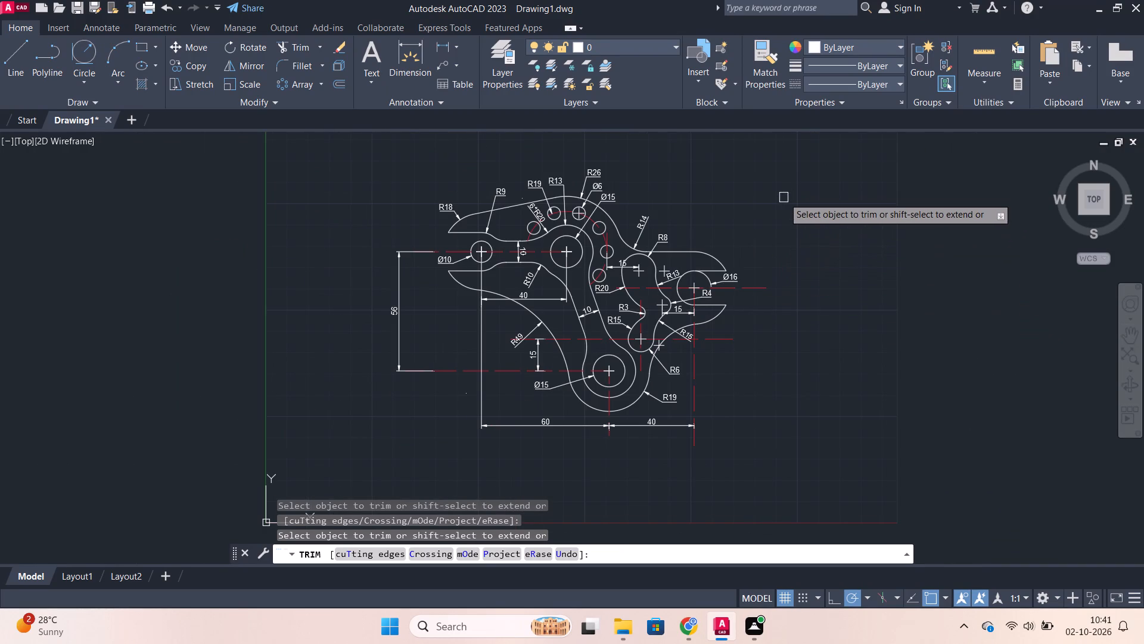
key(Escape)
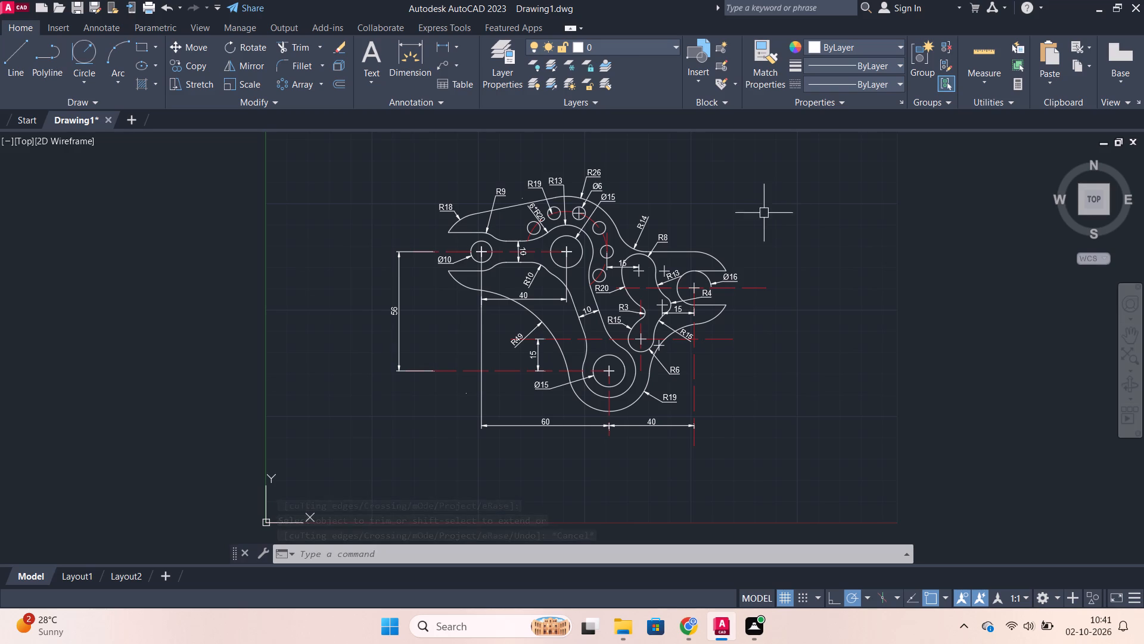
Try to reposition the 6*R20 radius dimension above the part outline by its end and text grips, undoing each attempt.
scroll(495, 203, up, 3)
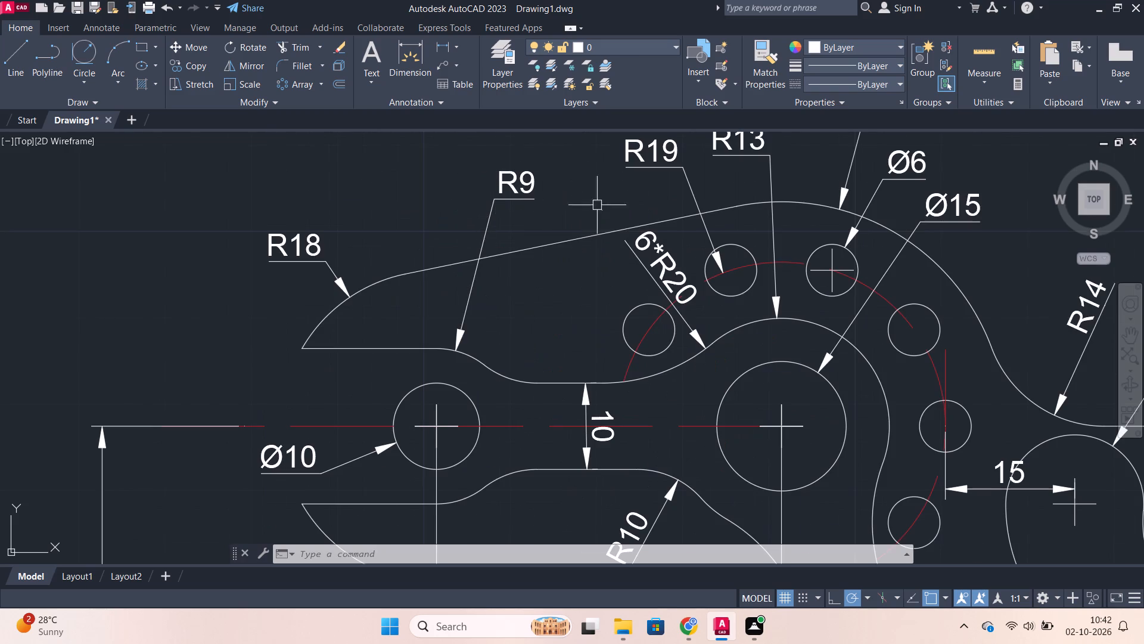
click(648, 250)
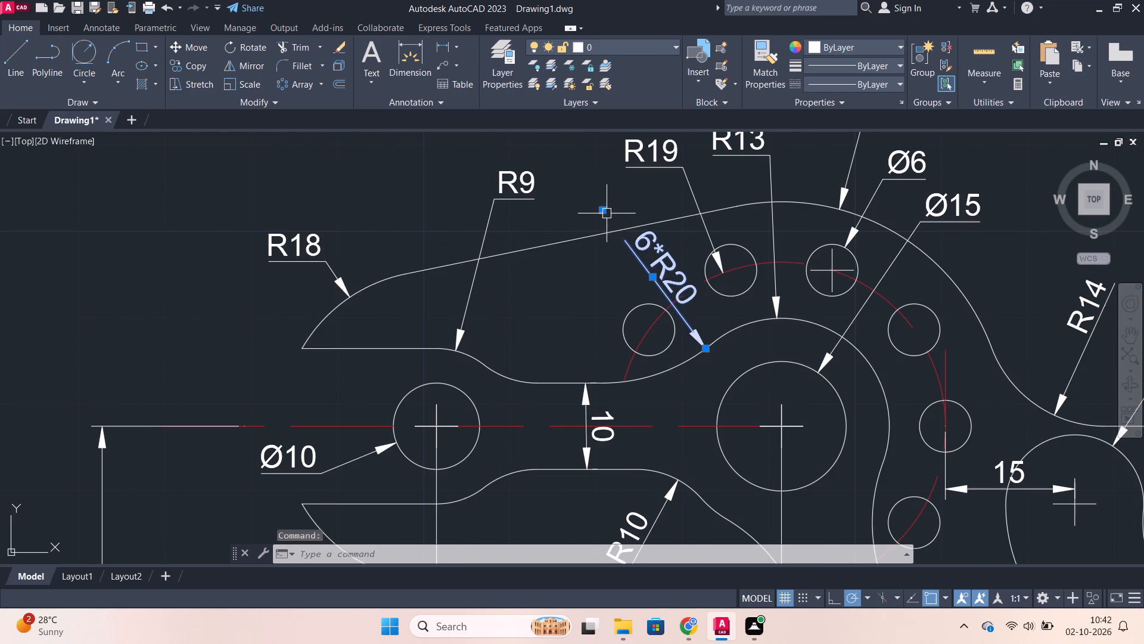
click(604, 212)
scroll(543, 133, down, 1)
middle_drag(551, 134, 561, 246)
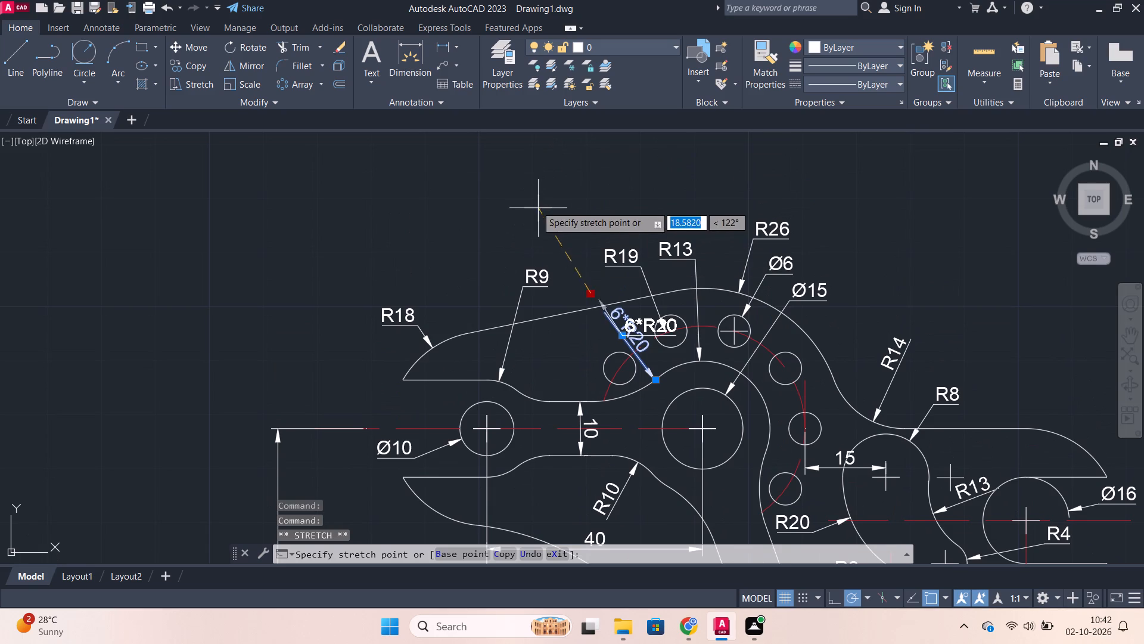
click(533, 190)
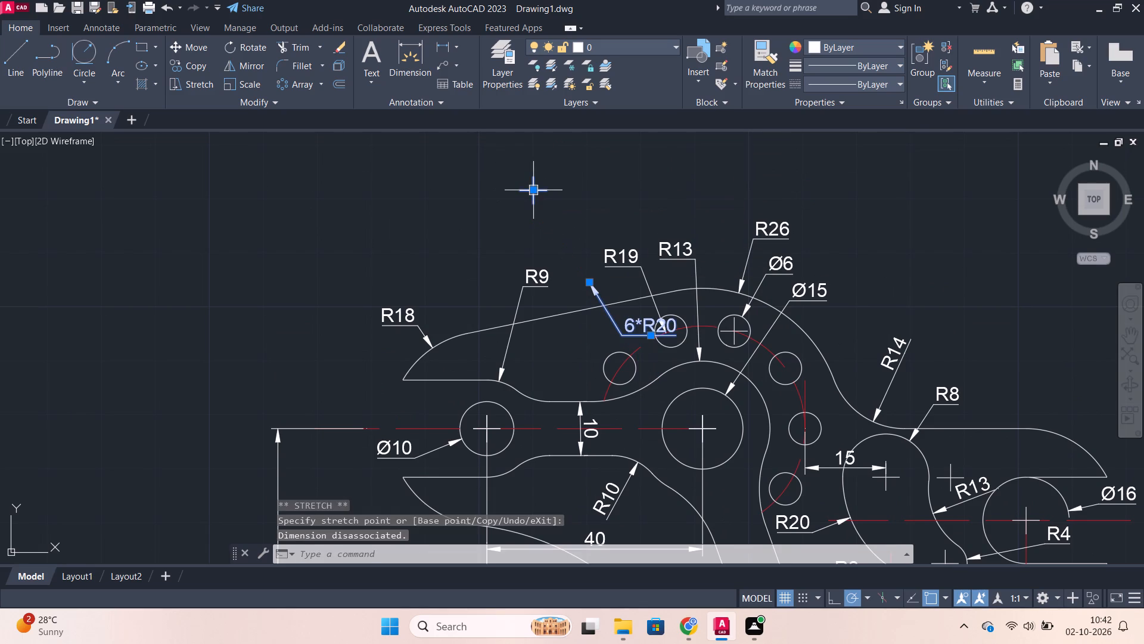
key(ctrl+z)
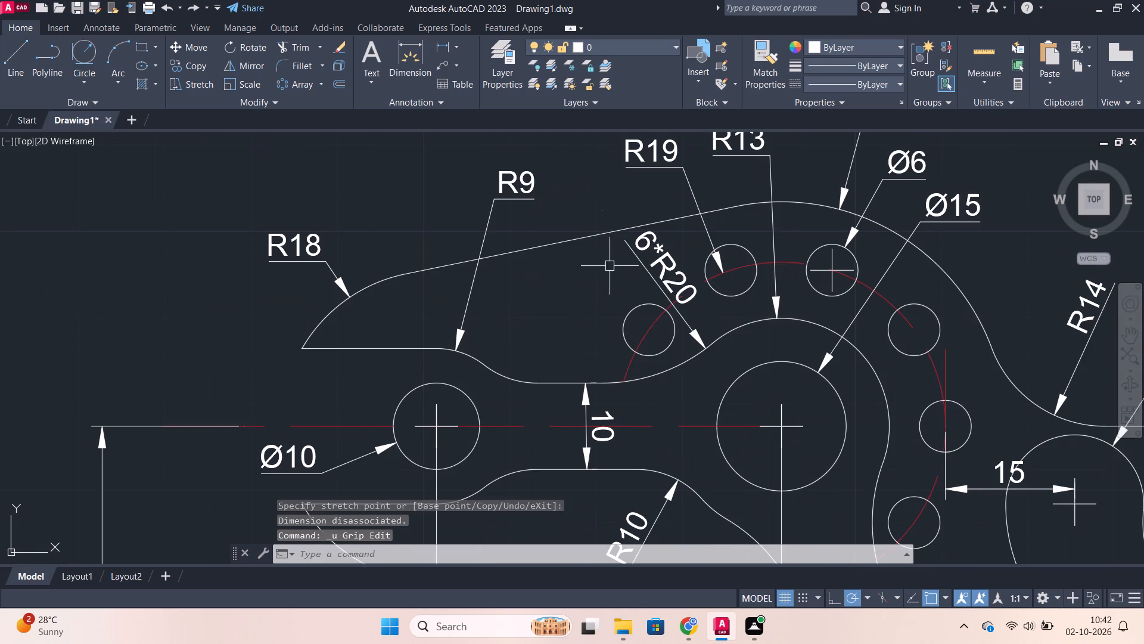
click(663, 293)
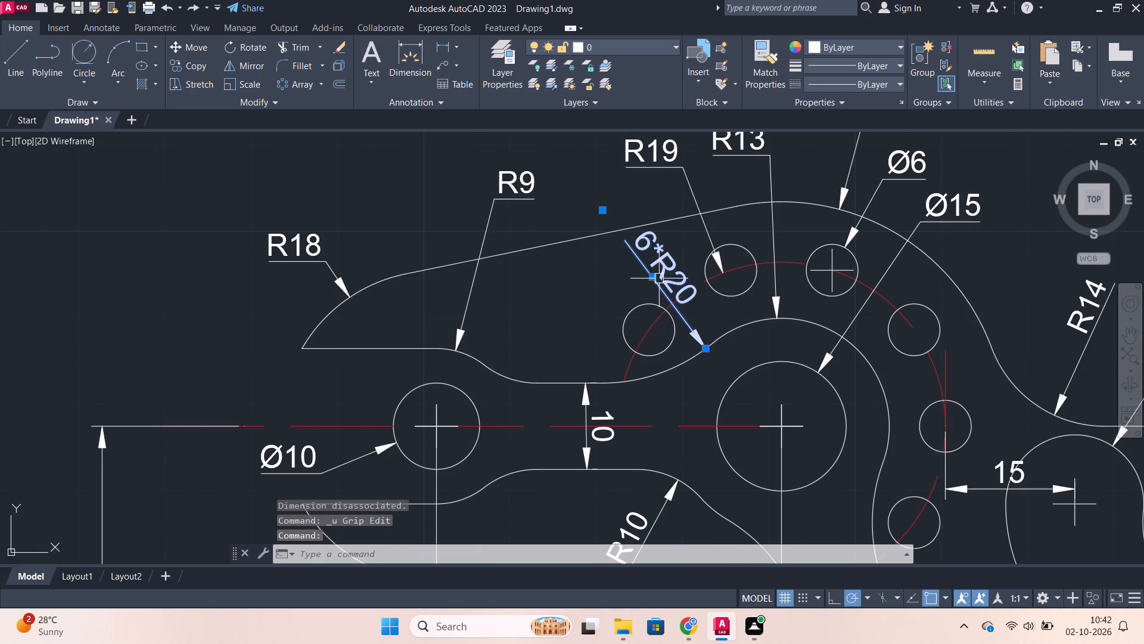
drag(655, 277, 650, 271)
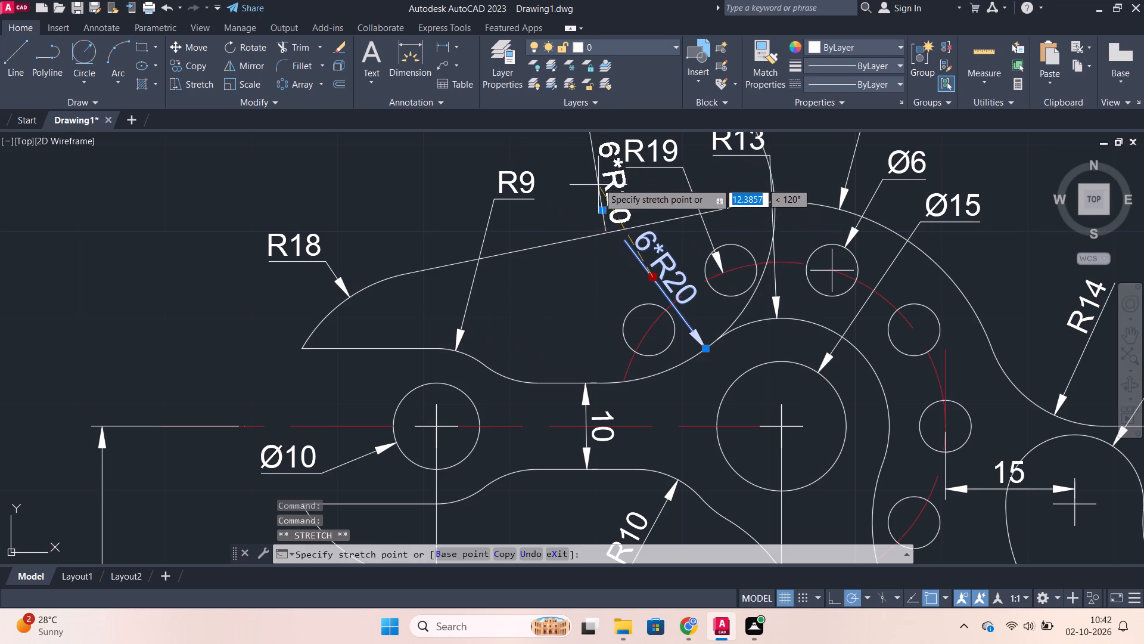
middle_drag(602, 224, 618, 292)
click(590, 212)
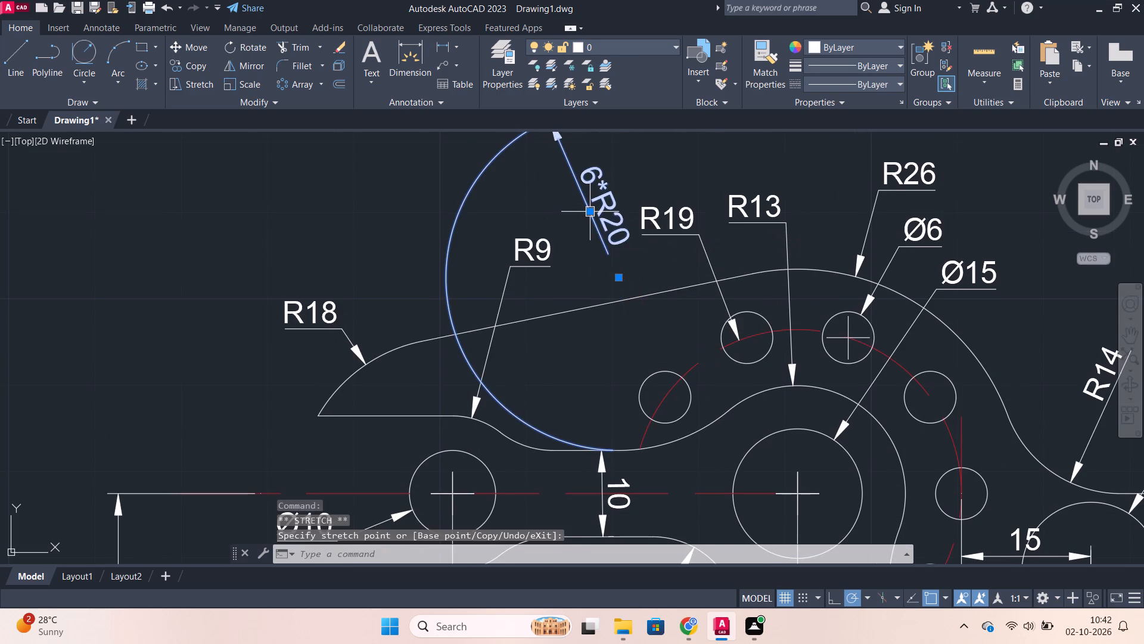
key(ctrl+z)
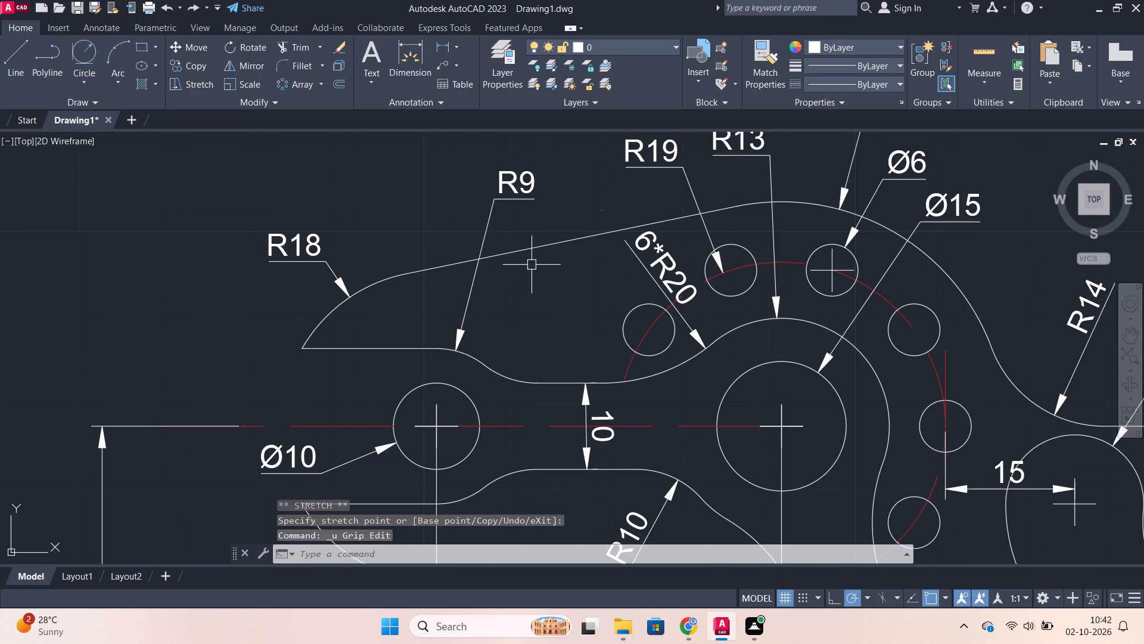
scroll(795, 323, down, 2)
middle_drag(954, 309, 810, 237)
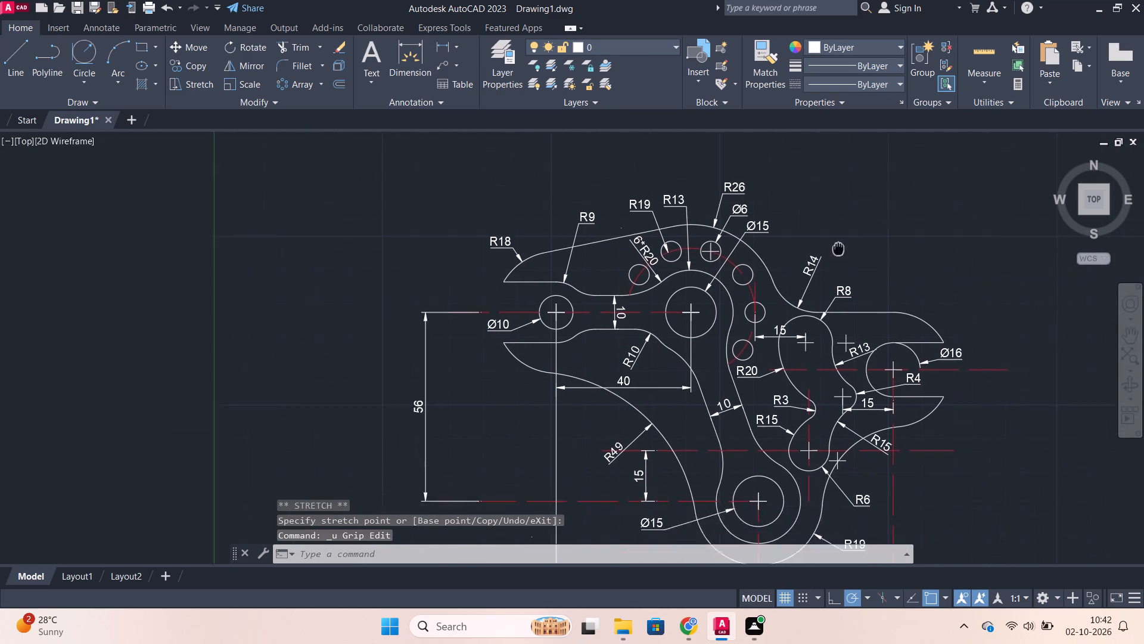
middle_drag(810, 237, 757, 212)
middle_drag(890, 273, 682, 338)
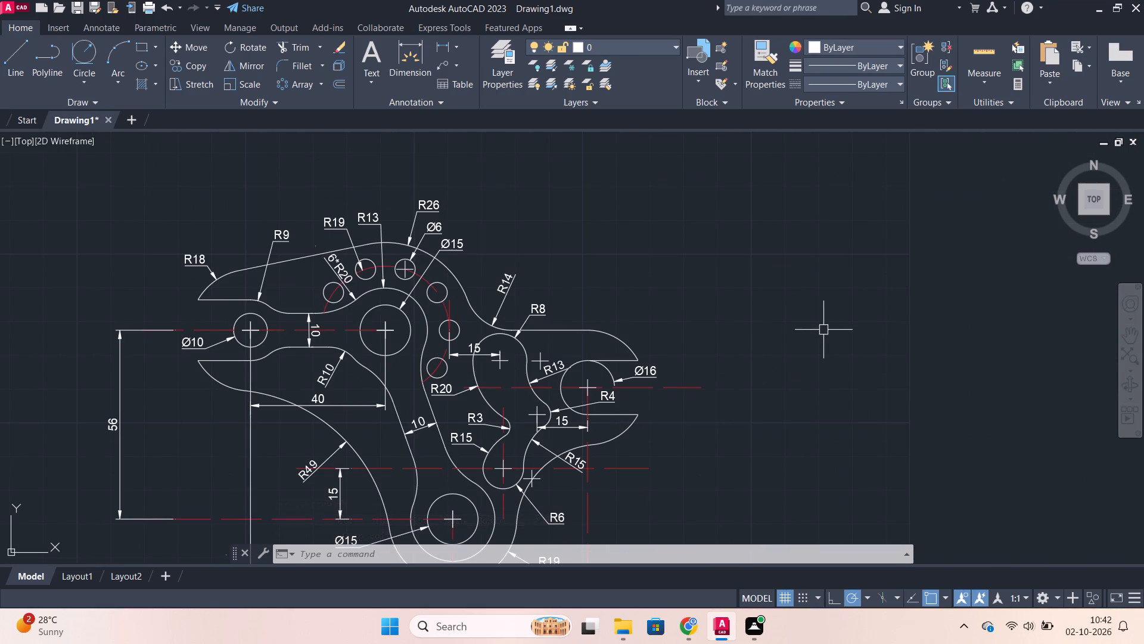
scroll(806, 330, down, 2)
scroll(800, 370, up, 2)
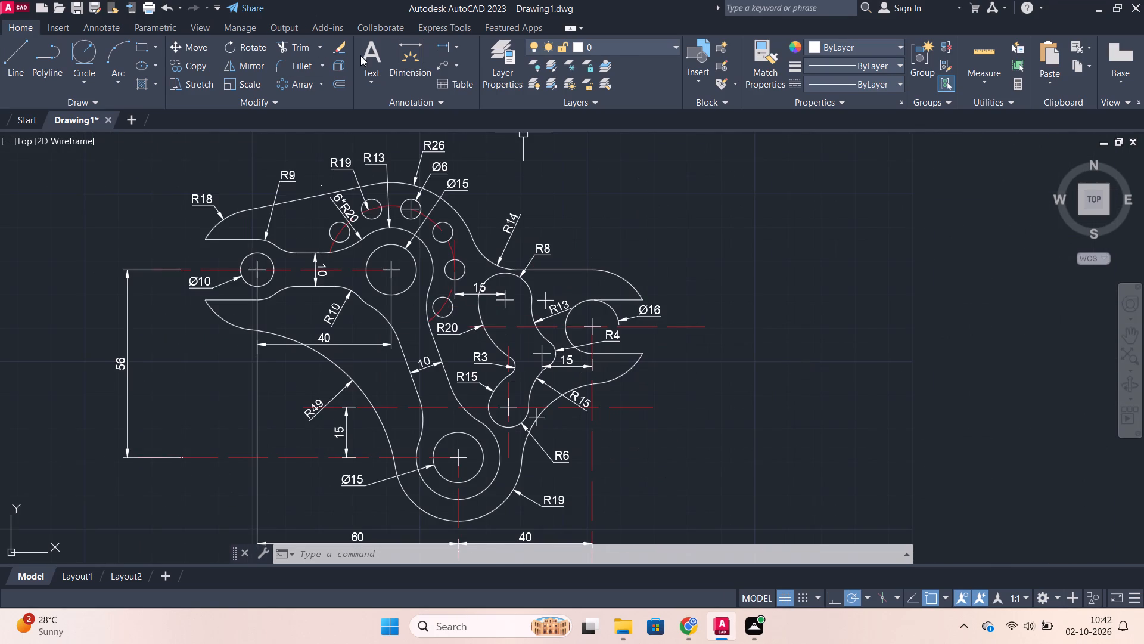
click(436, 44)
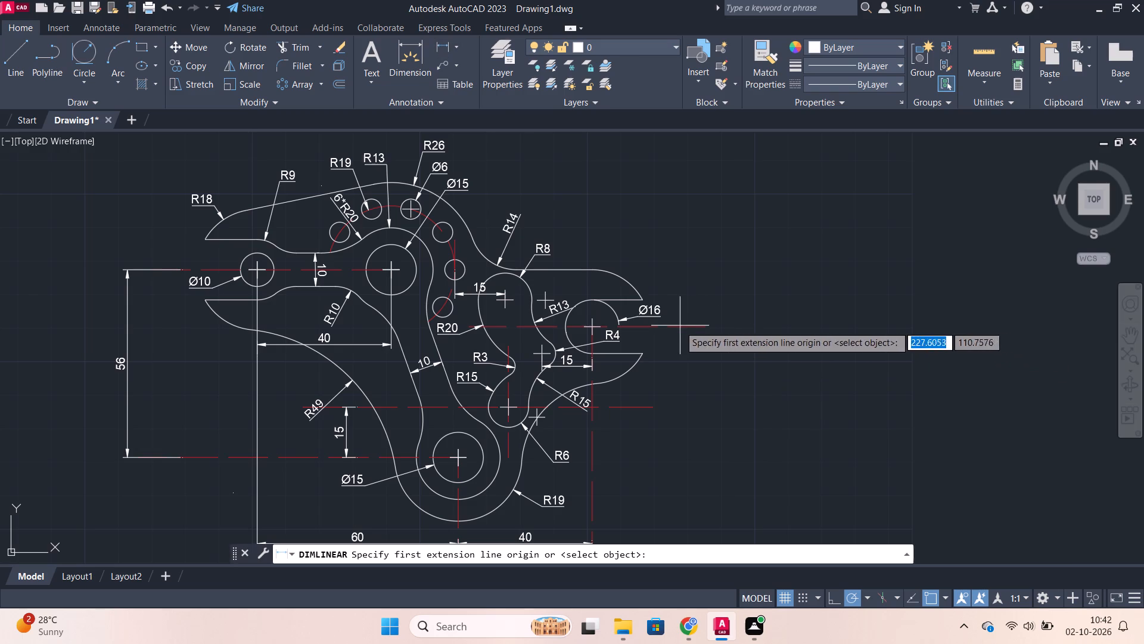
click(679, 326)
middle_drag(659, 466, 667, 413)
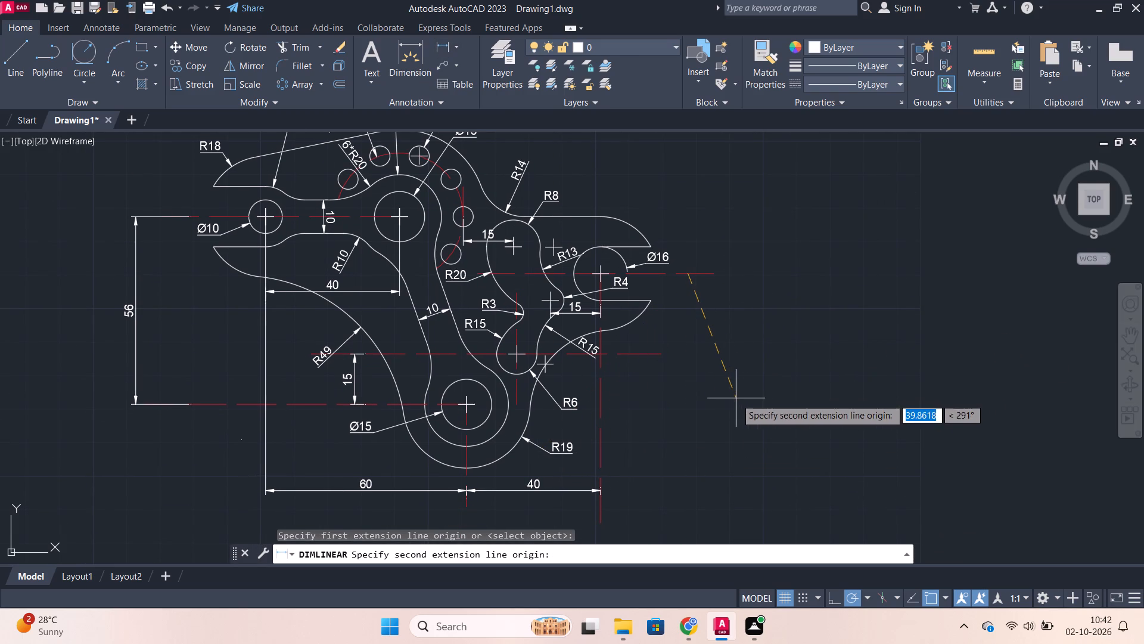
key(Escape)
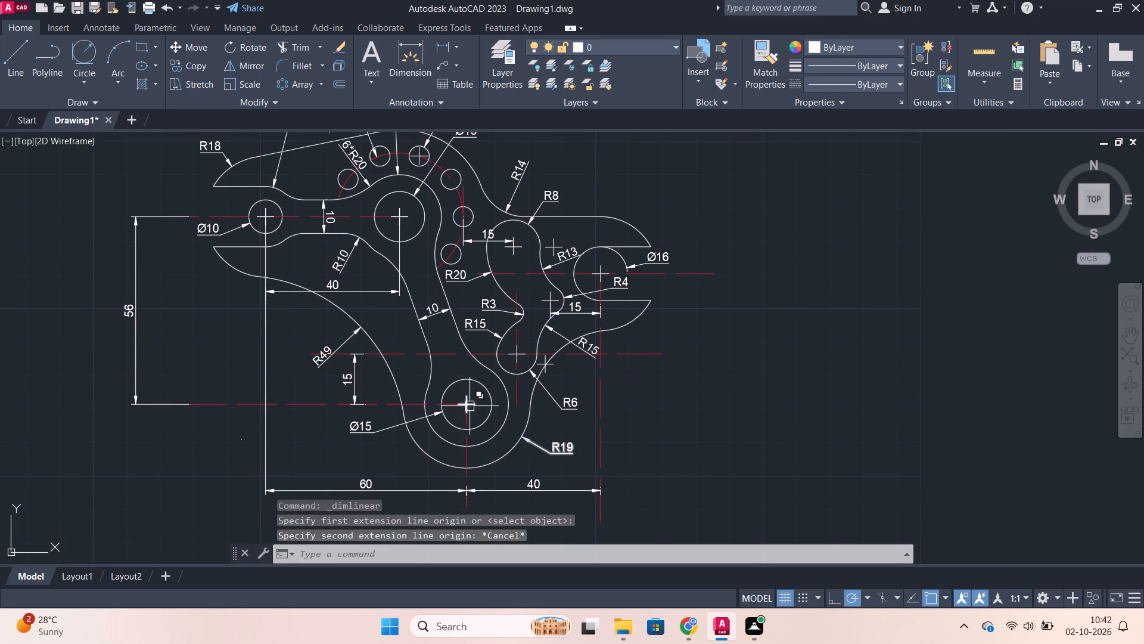
Lengthen the lower Ø15 hole's horizontal centre line to the right, well past the Ø16 circle's vertical centre line.
click(455, 406)
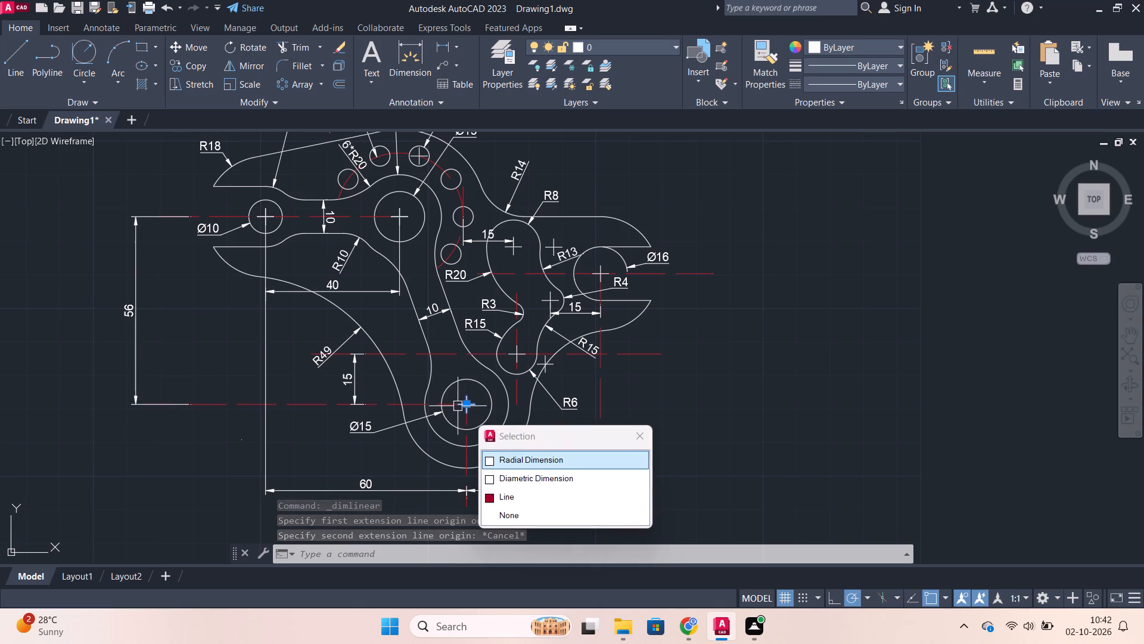
key(Escape)
scroll(440, 412, up, 2)
click(458, 397)
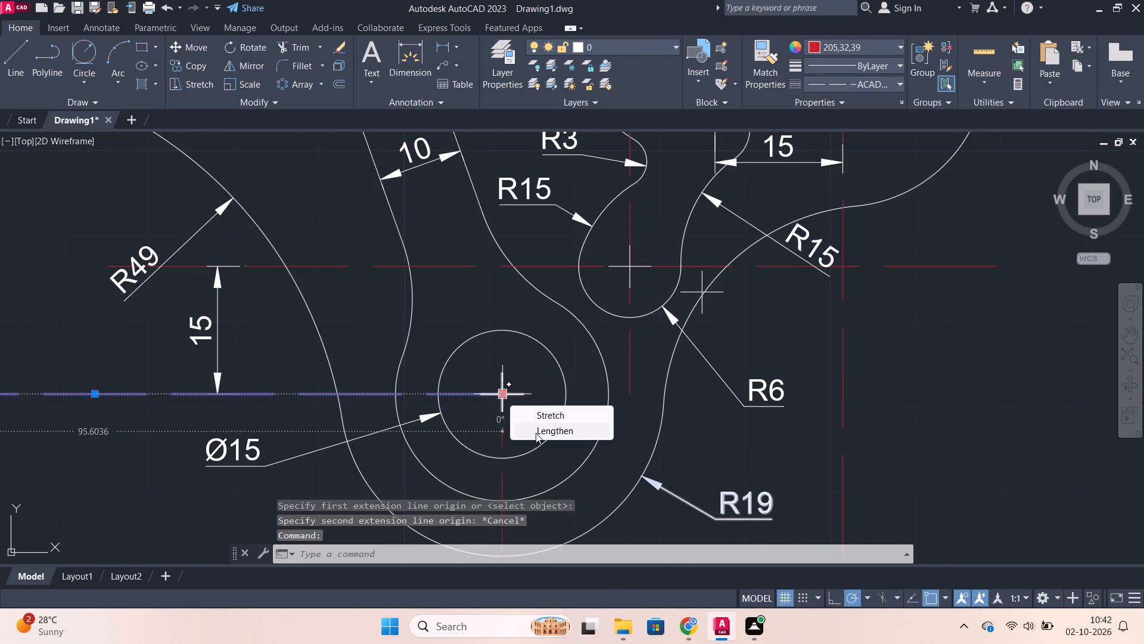
click(536, 433)
scroll(1031, 400, down, 1)
middle_drag(970, 402, 816, 391)
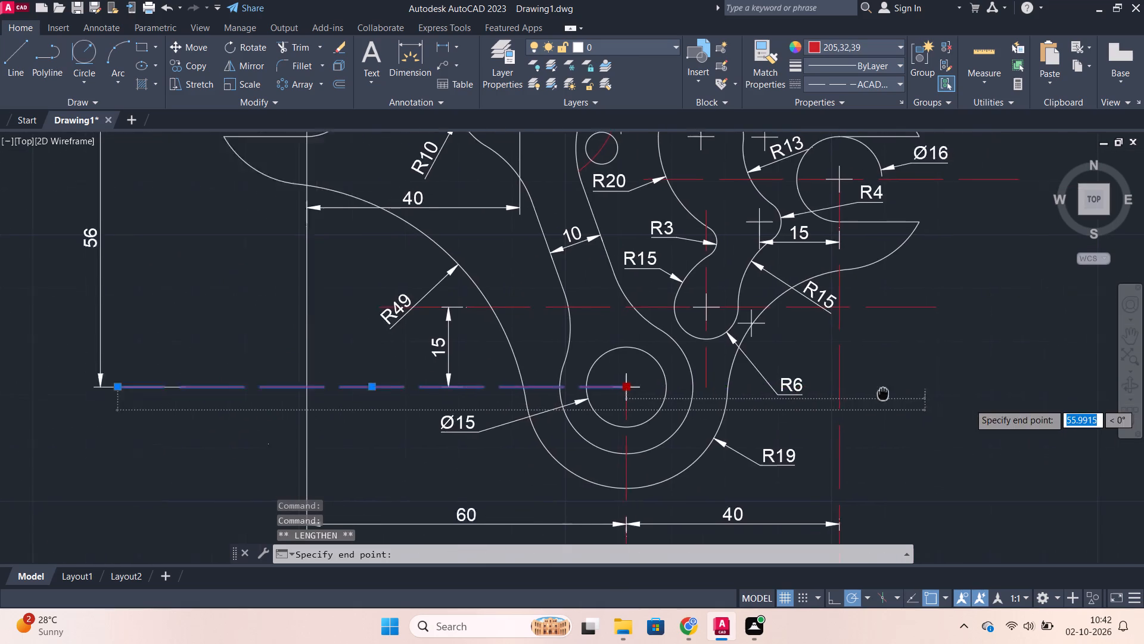
middle_drag(816, 391, 815, 391)
click(969, 384)
key(Escape)
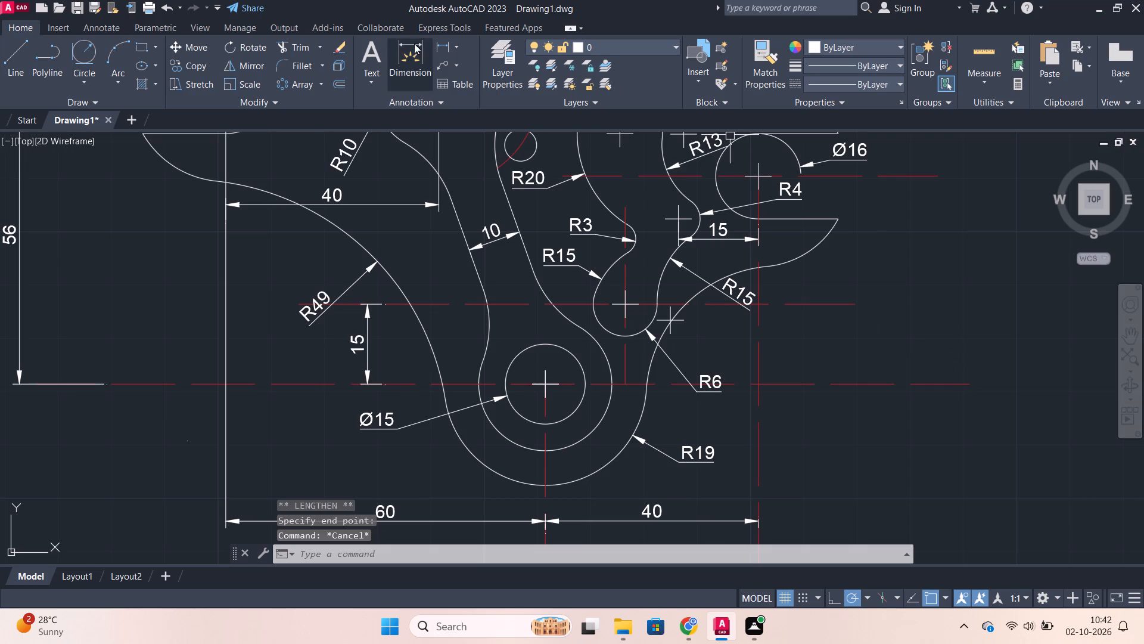
Add a vertical linear dimension between the horizontal centre lines of the Ø16 circle and lower Ø15 hole, to the right of the part.
click(443, 45)
click(912, 177)
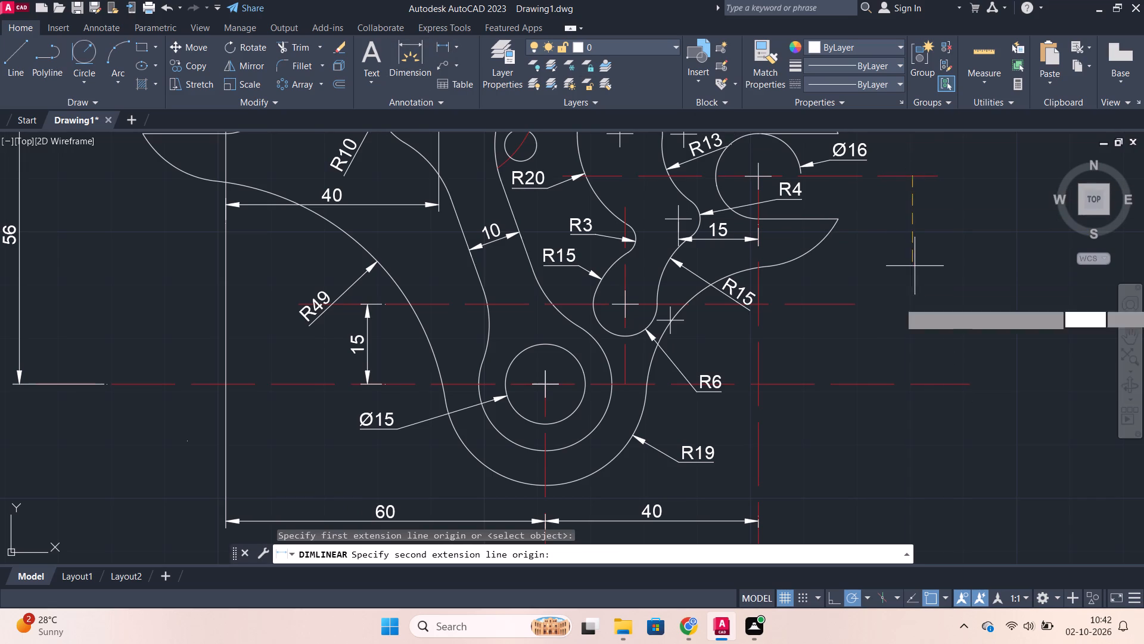
click(923, 385)
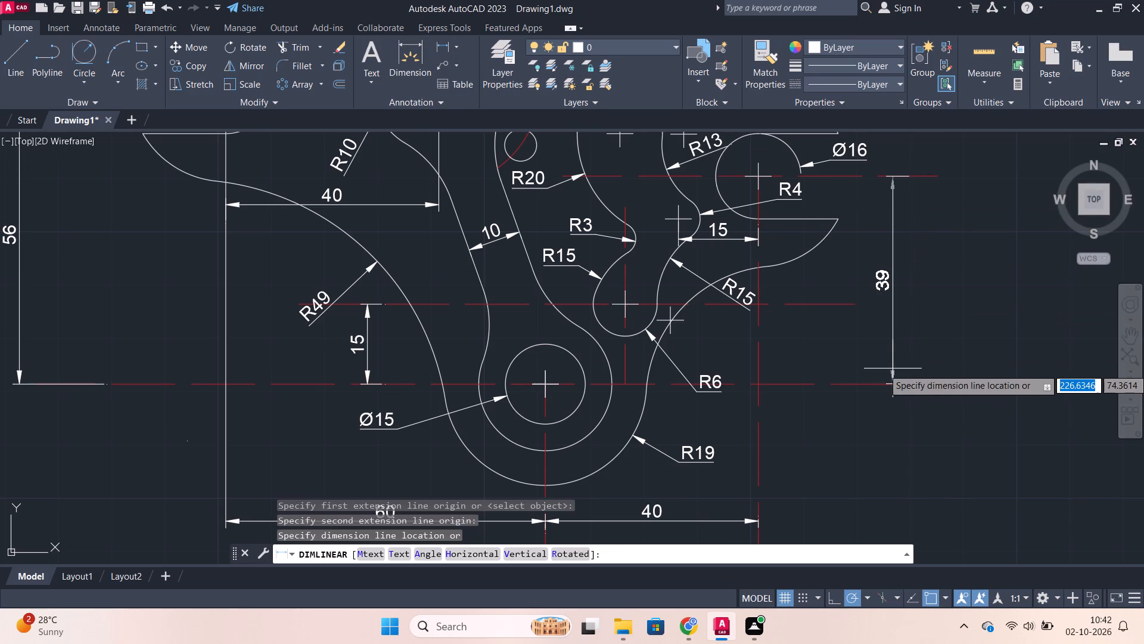
click(890, 369)
key(Escape)
Start saving the drawing and choose the vamsi folder on the Desktop as its location.
scroll(992, 352, down, 2)
middle_drag(983, 351, 853, 351)
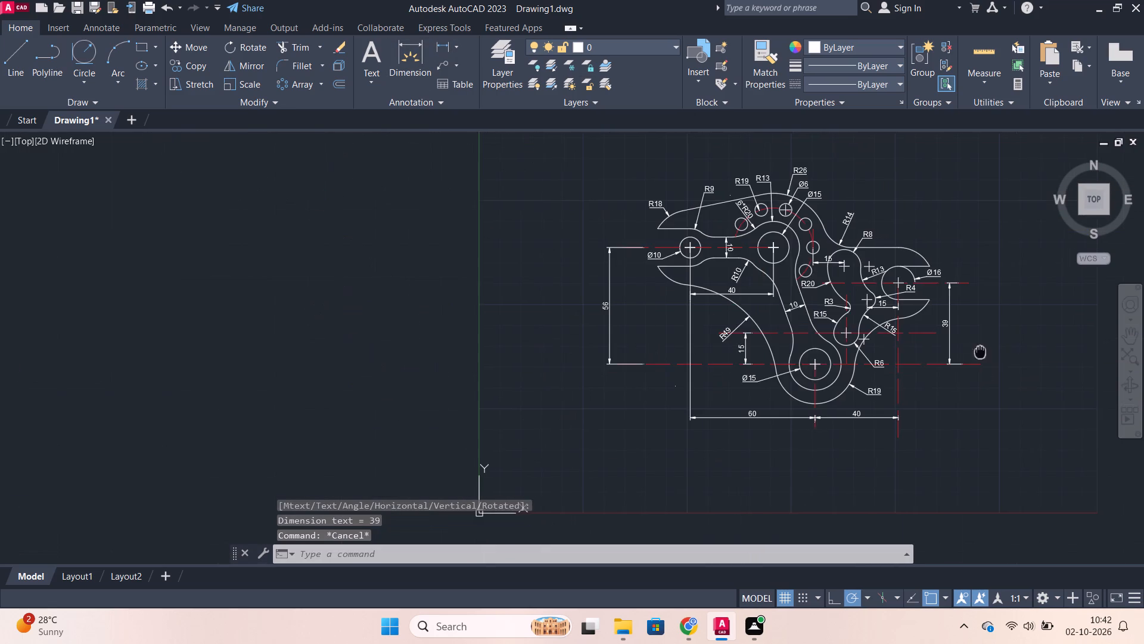
middle_drag(853, 351, 821, 355)
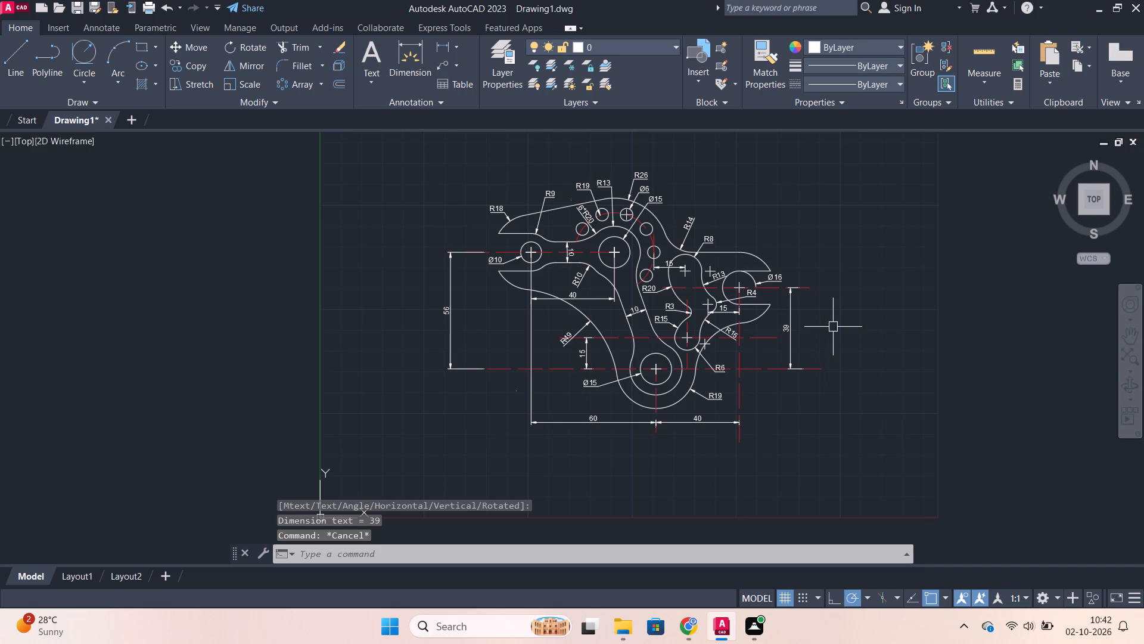
scroll(810, 224, up, 1)
scroll(810, 225, down, 1)
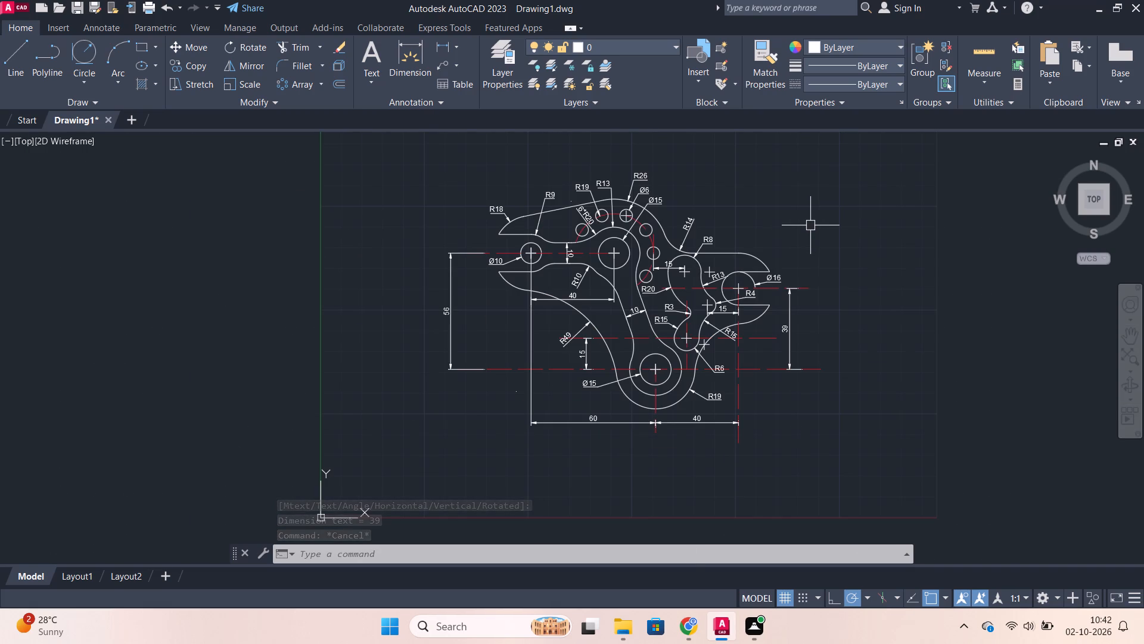
key(ctrl+s)
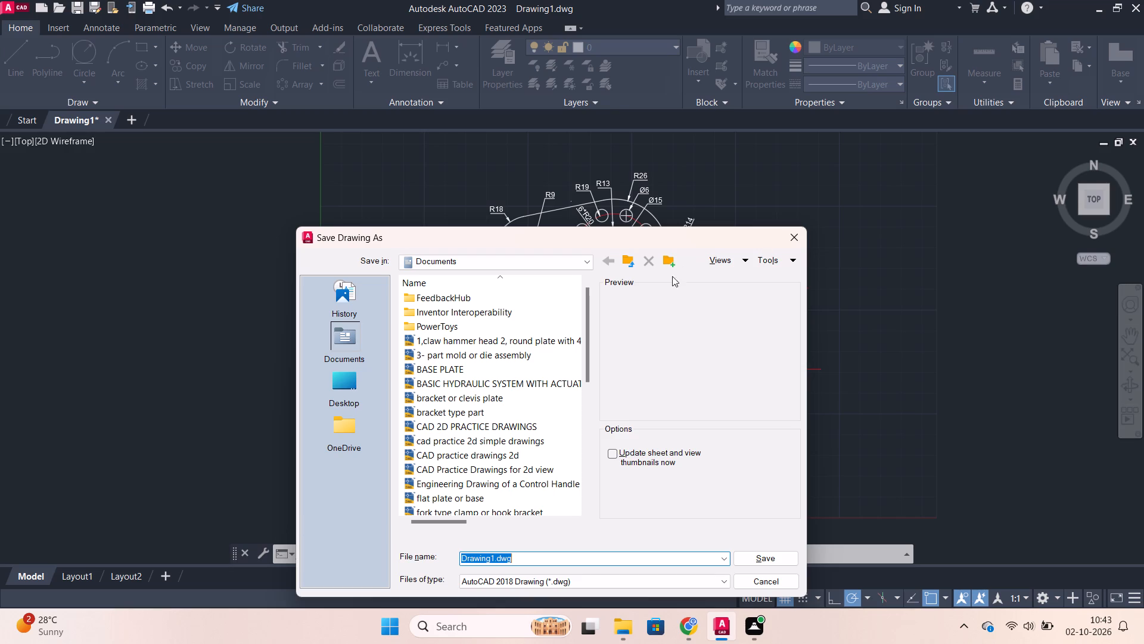
double_click(343, 427)
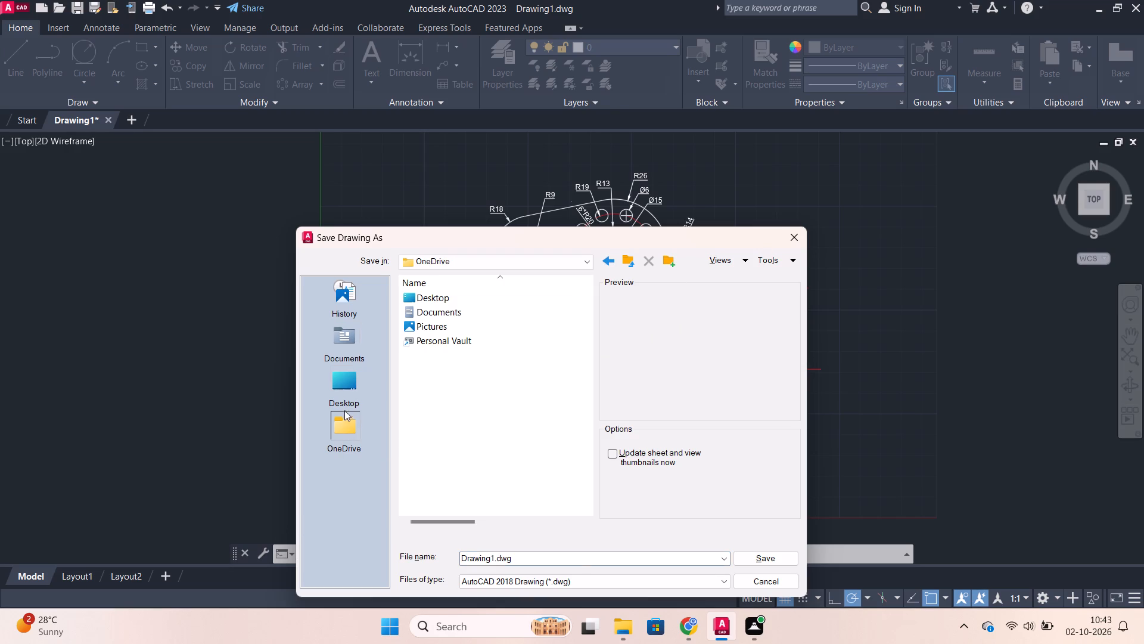
double_click(344, 400)
scroll(444, 487, down, 1)
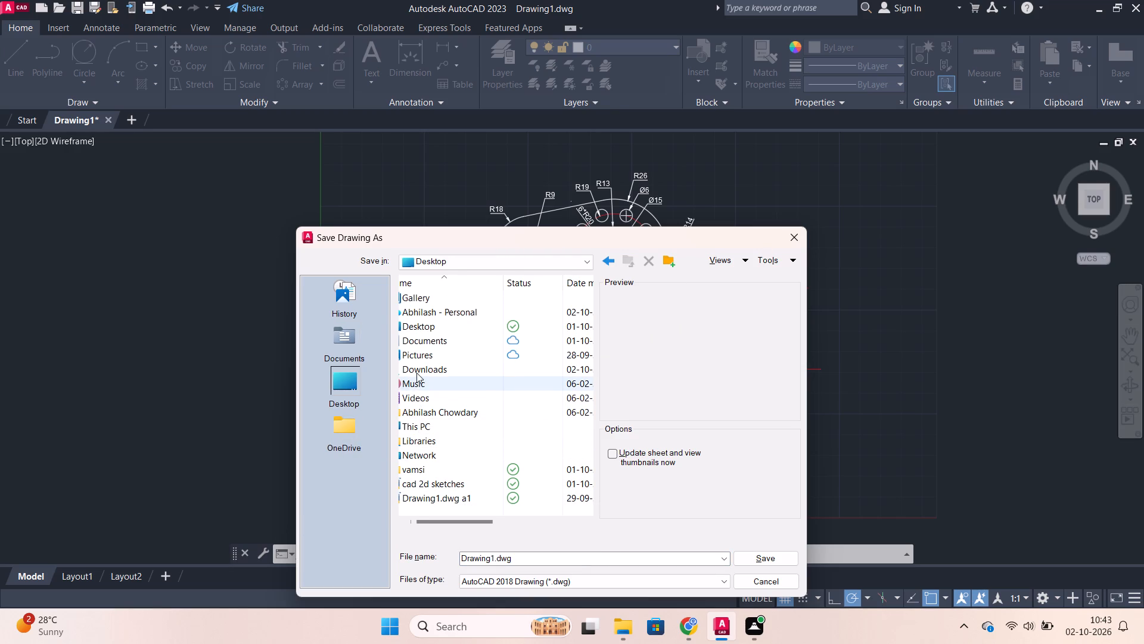
scroll(422, 398, up, 1)
click(432, 465)
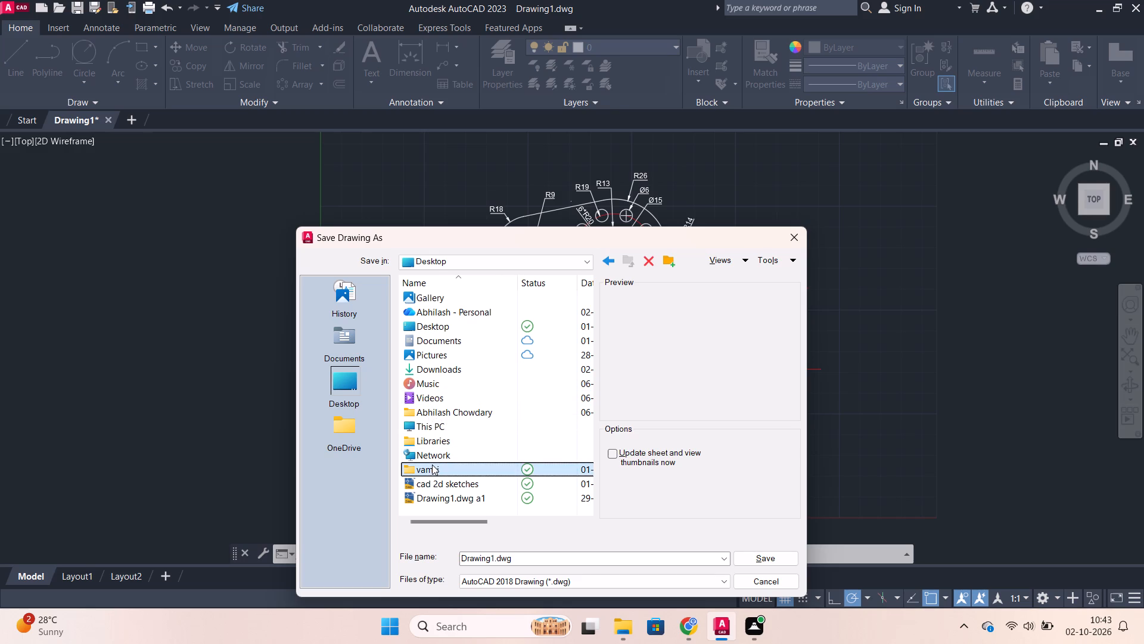
double_click(432, 465)
Name the drawing file "complex mechanical bracket or connecting component" and save it as an AutoCAD 2018 drawing.
click(554, 557)
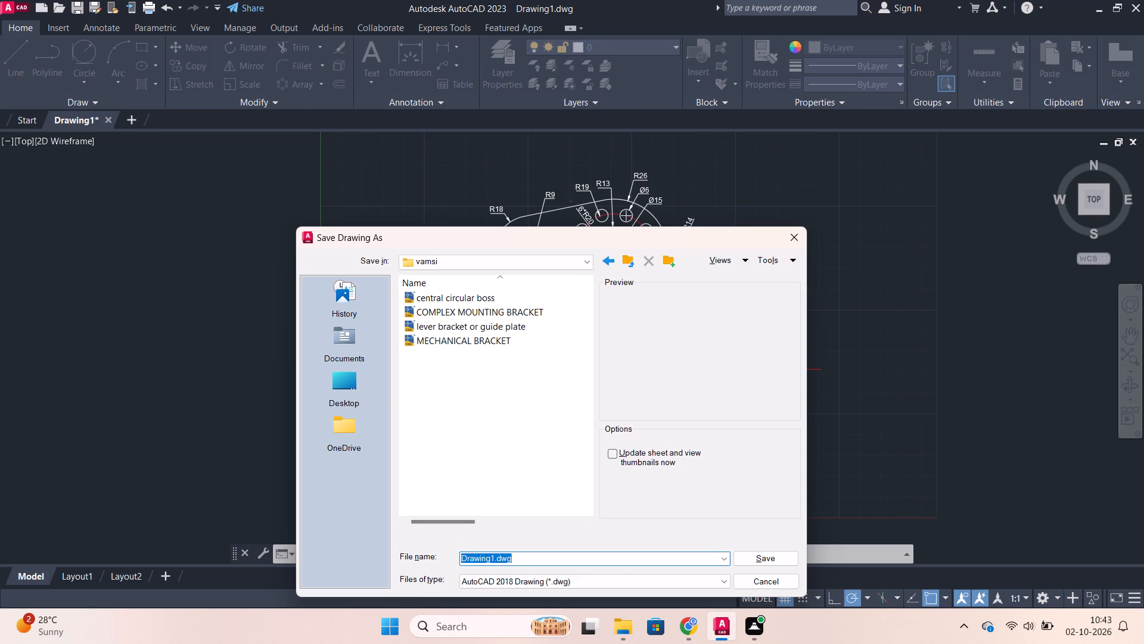
key(c)
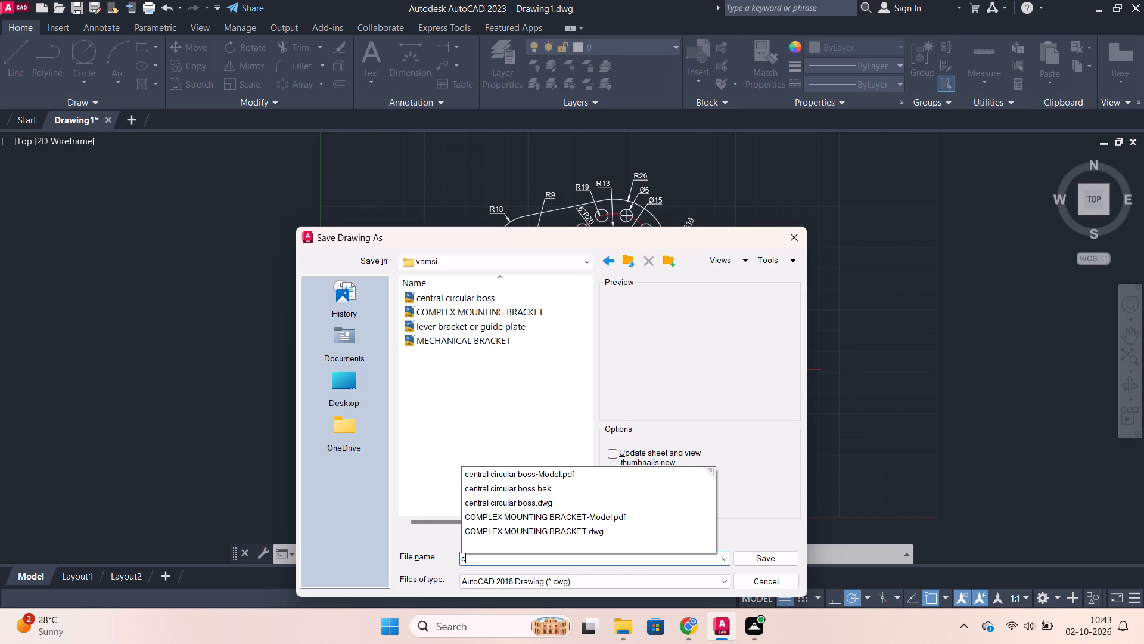
text(omplex)
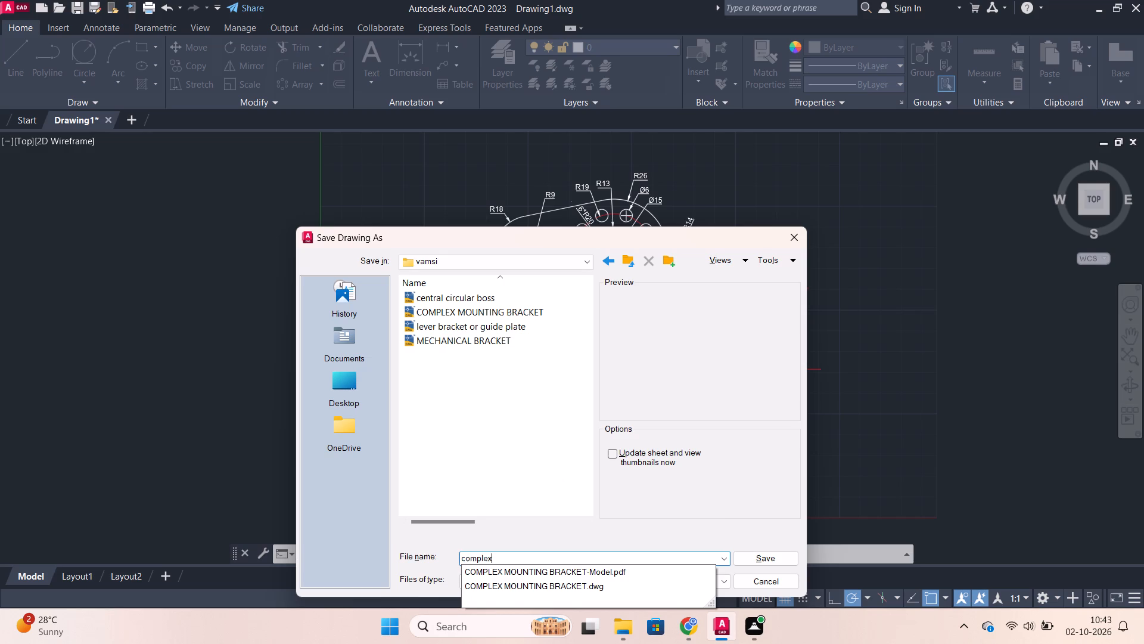
key(space)
text(mechanical)
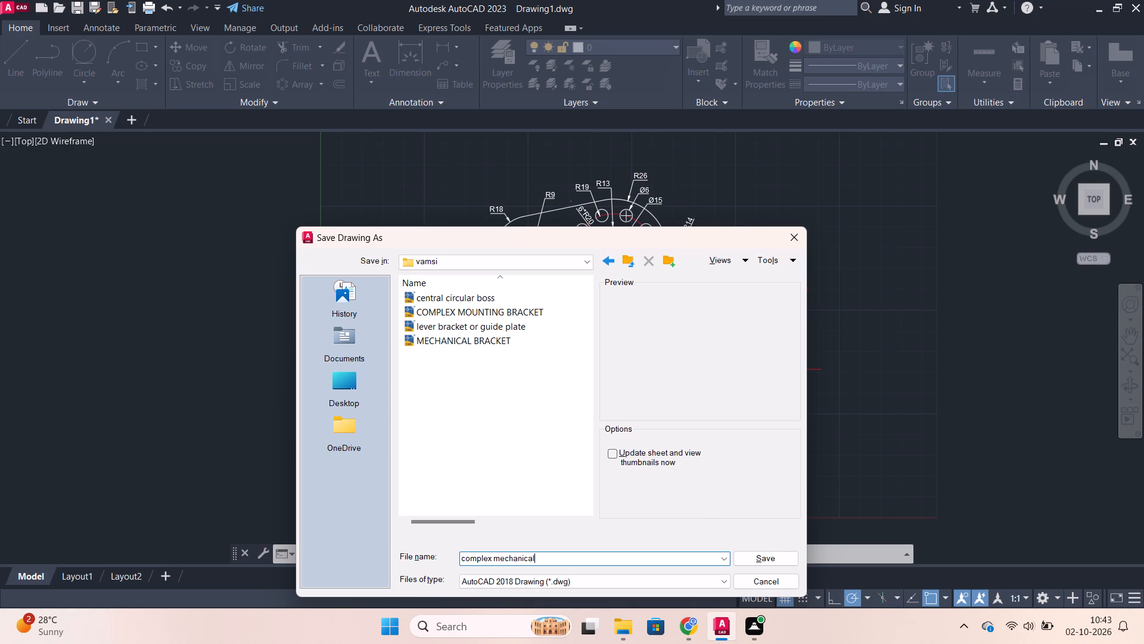
key(space)
text(bracket)
key(space)
text(or)
key(space)
text(conn)
text(ecting com)
text(ponent)
click(763, 559)
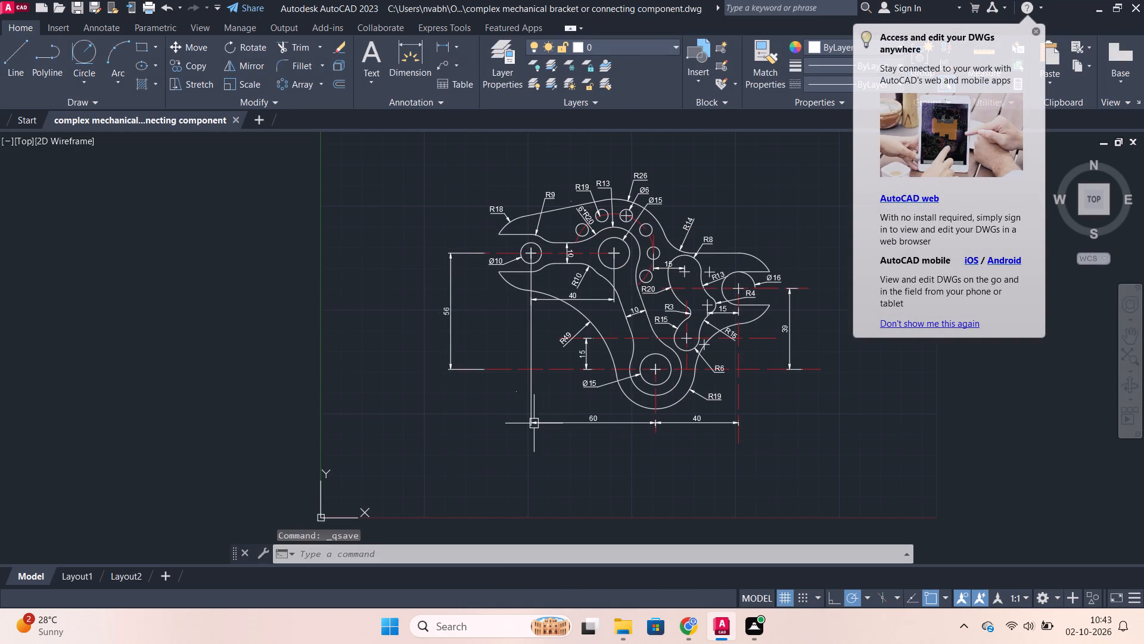
Create a wide multiline text box above the part and set its text height to 8.
key(m)
key(t)
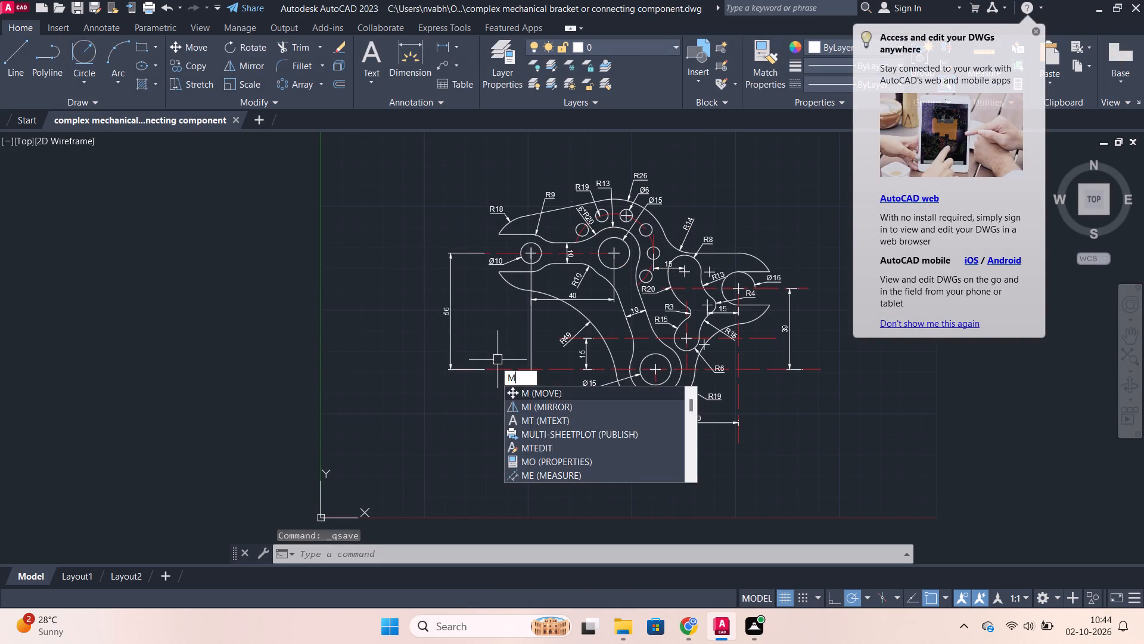
key(Return)
middle_drag(471, 169, 465, 264)
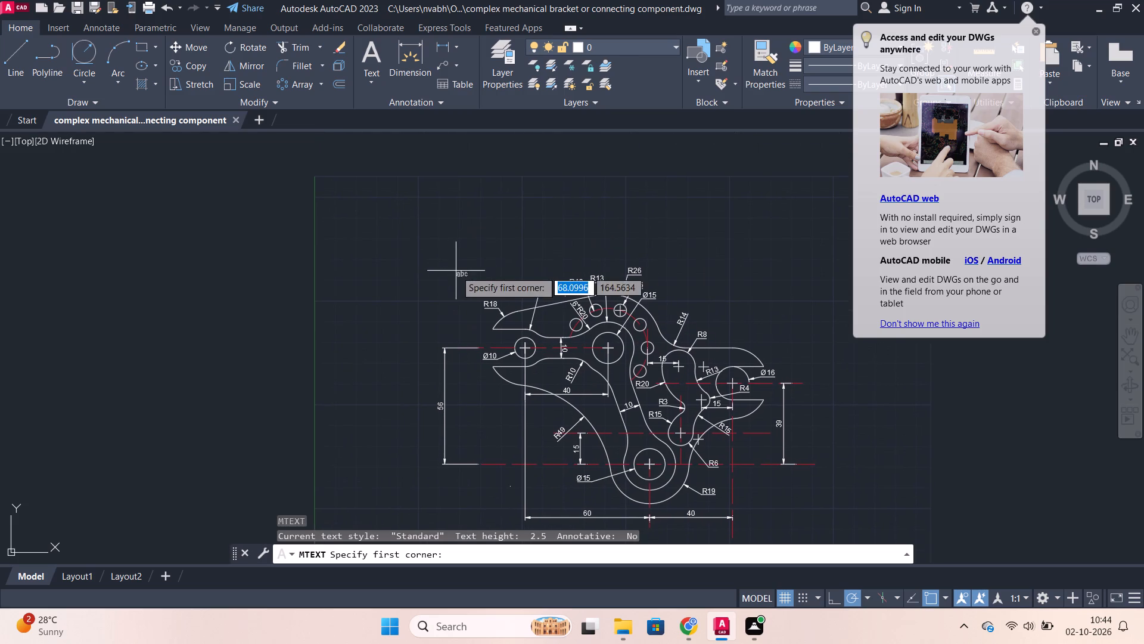
click(424, 212)
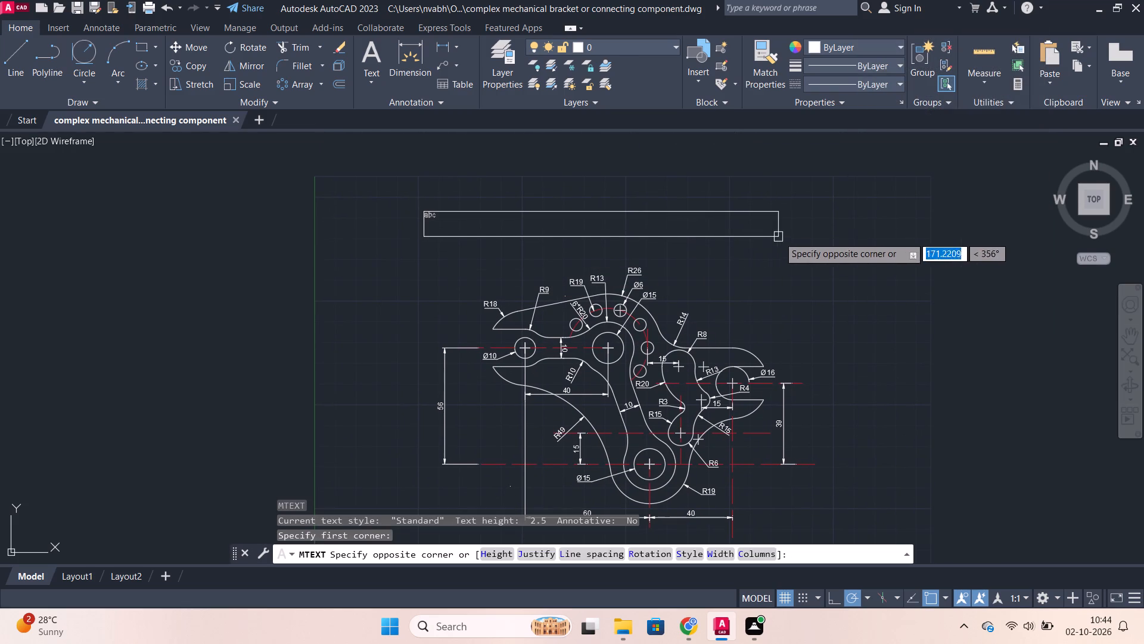
click(853, 235)
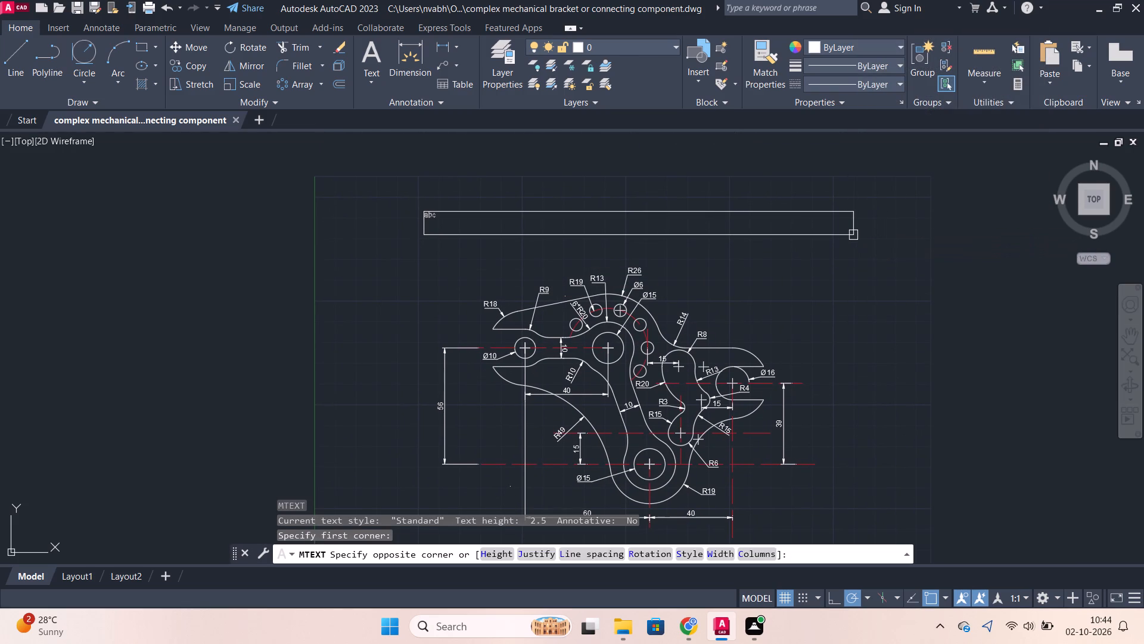
click(200, 66)
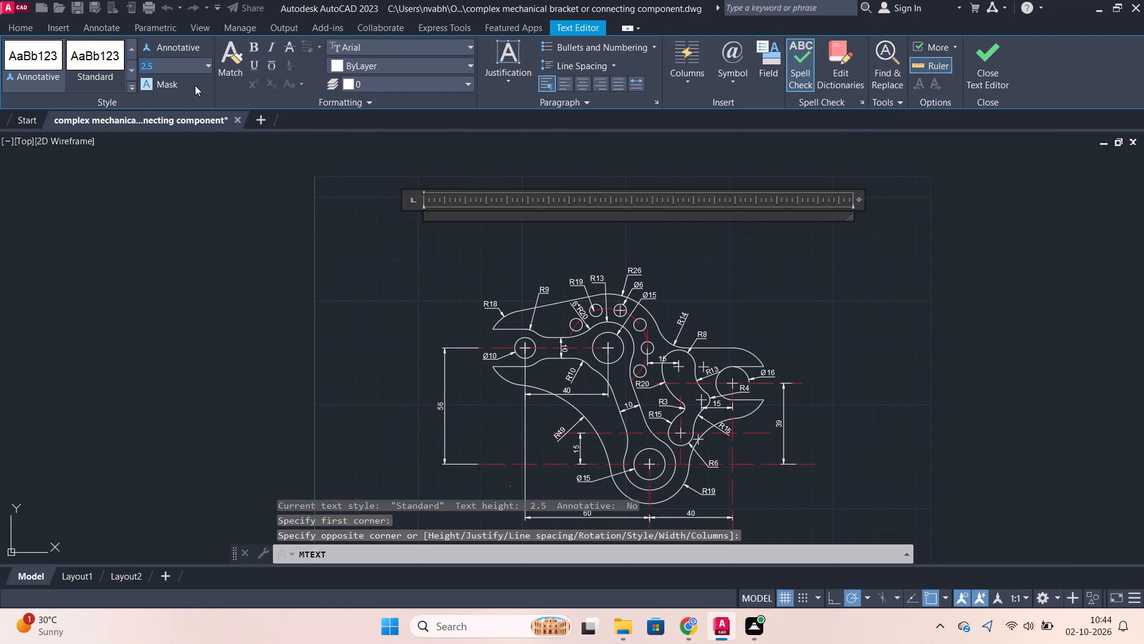
click(211, 67)
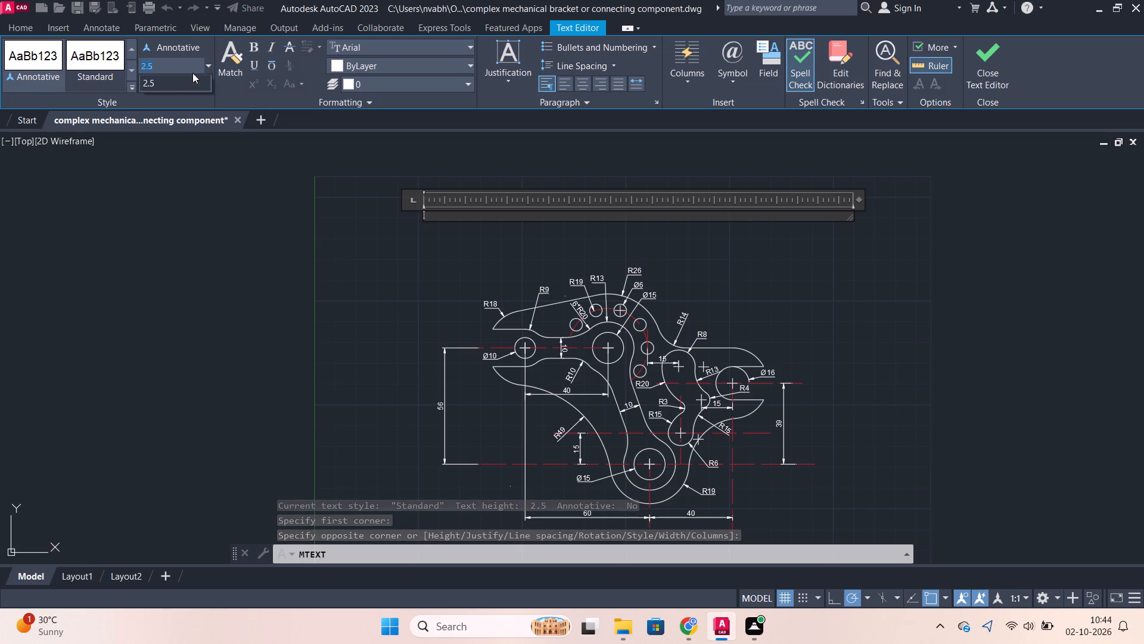
key(8)
key(Return)
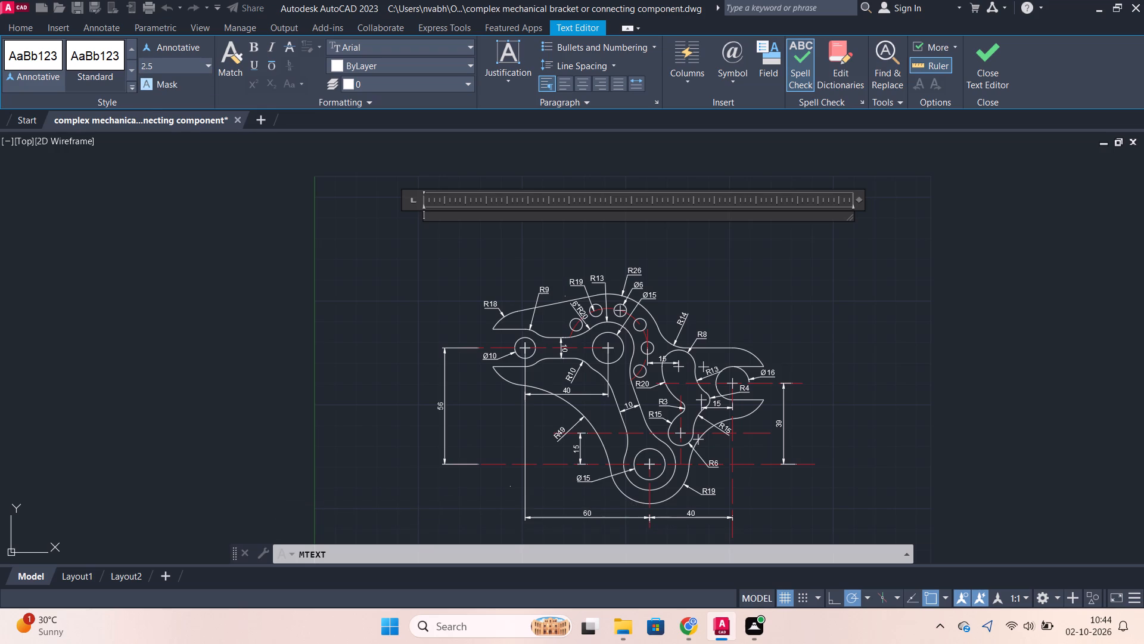
click(166, 70)
key(8)
key(Return)
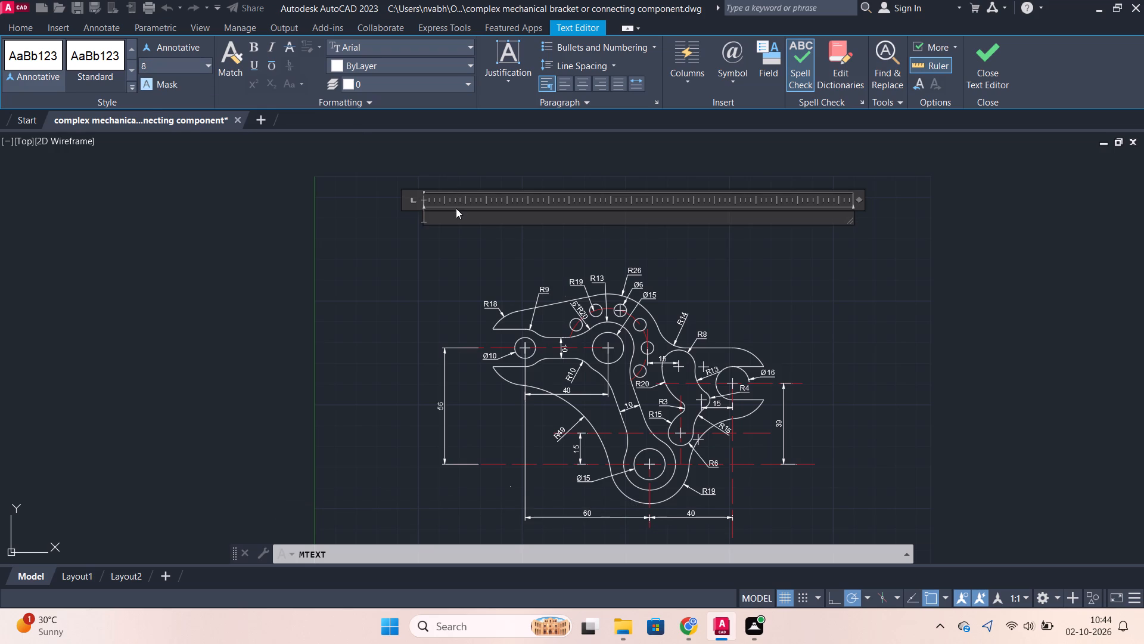
Enter "complex mechanical bracket" as the title text and finish editing it.
key(c)
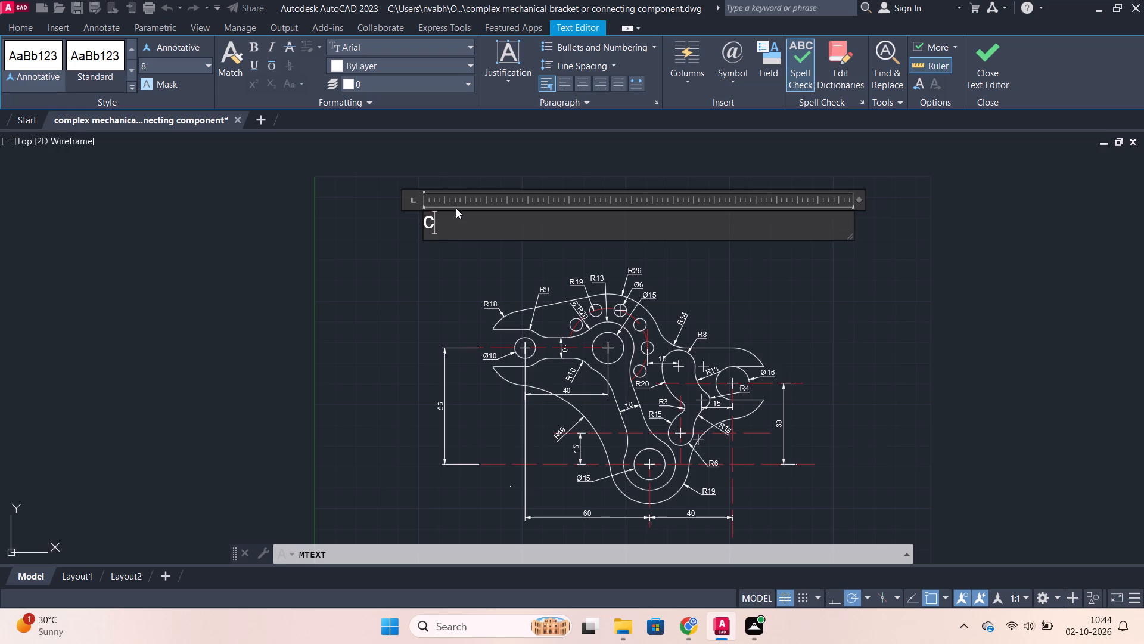
key(o)
text(mplex)
key(space)
text(mechaica)
key(BackSpace)
key(BackSpace)
key(BackSpace)
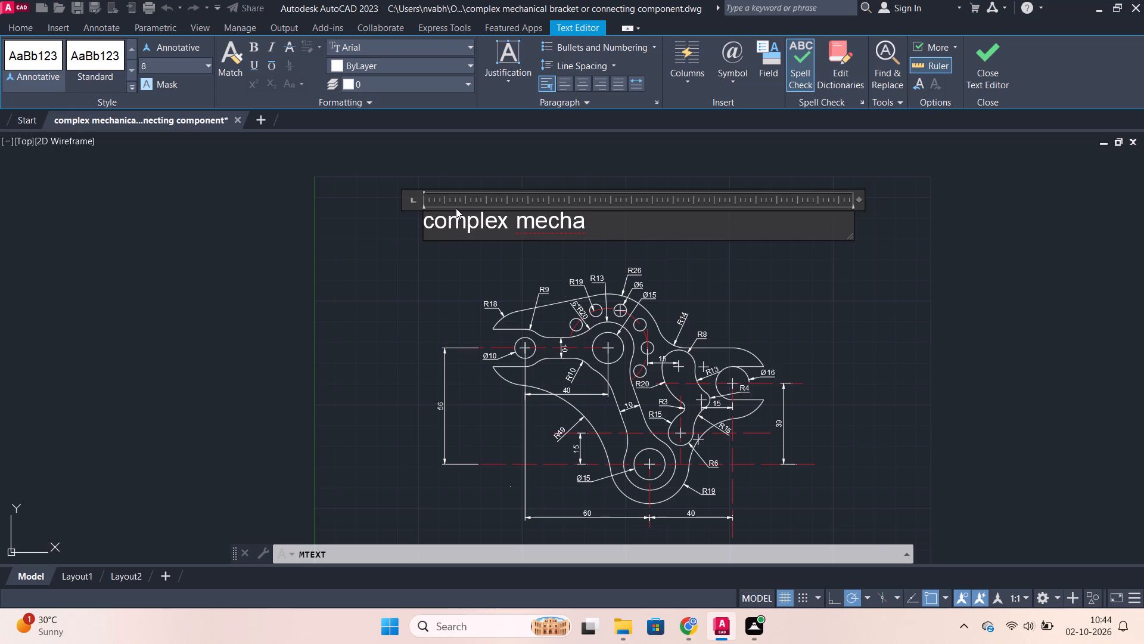
text(niv)
key(BackSpace)
text(cal)
key(space)
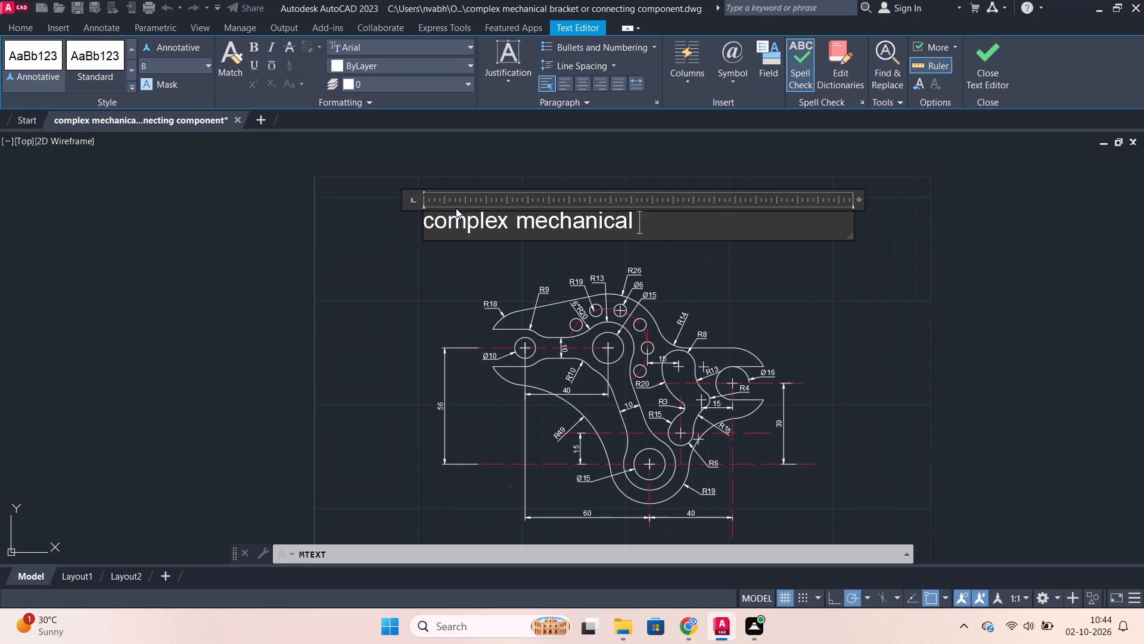
text(bra)
text(cket)
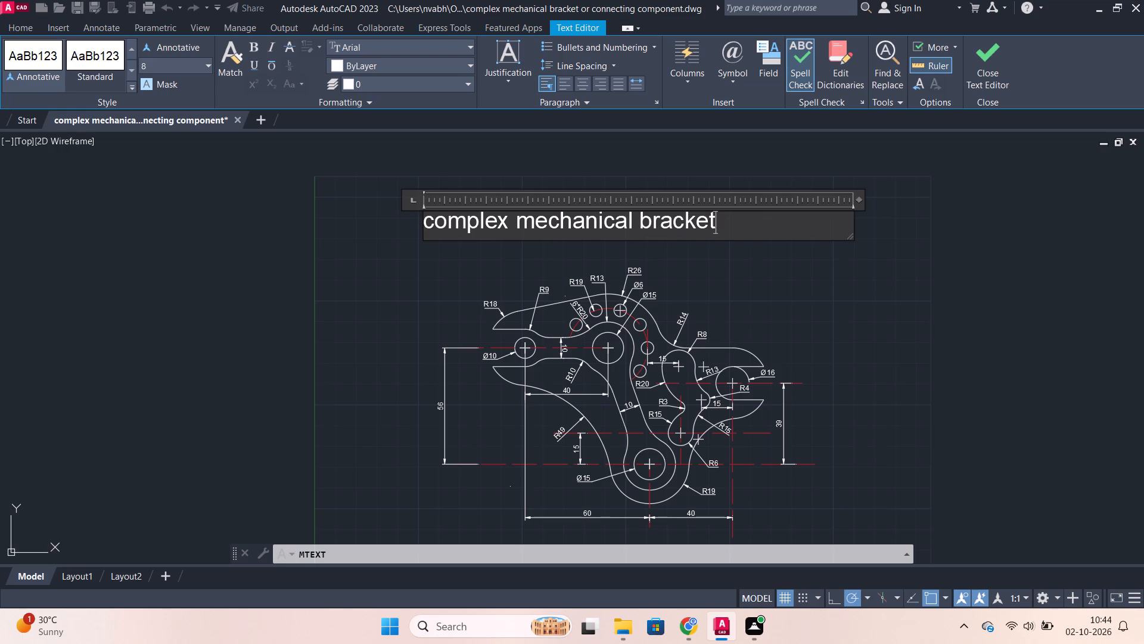
drag(742, 220, 423, 225)
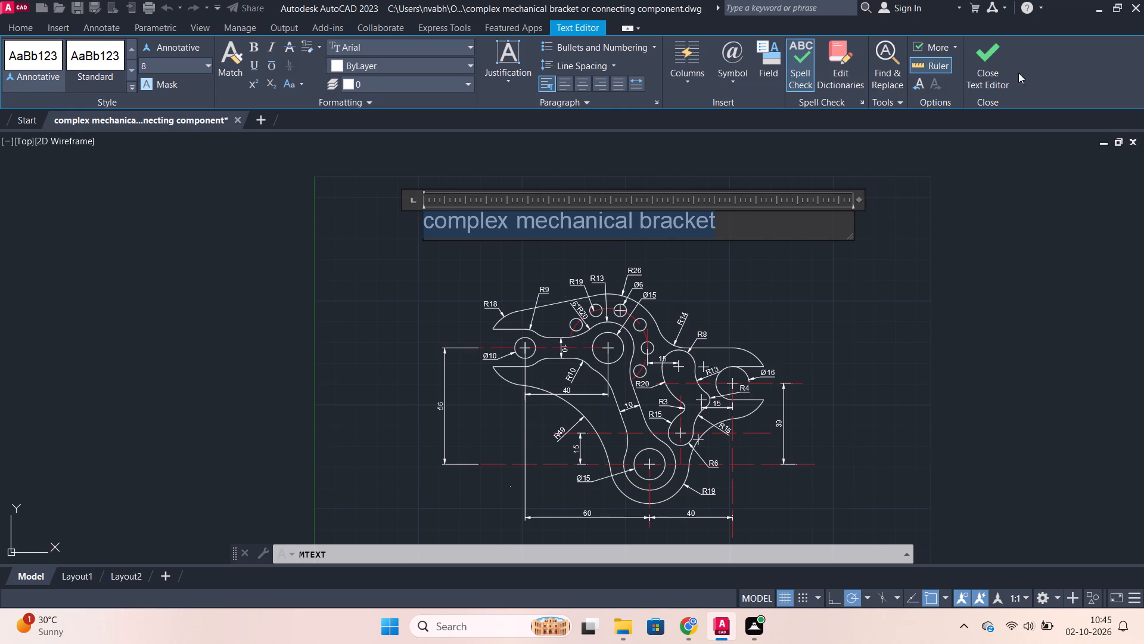
click(993, 67)
Move the title down closer to the part and then right so that it is roughly centred above it.
click(686, 220)
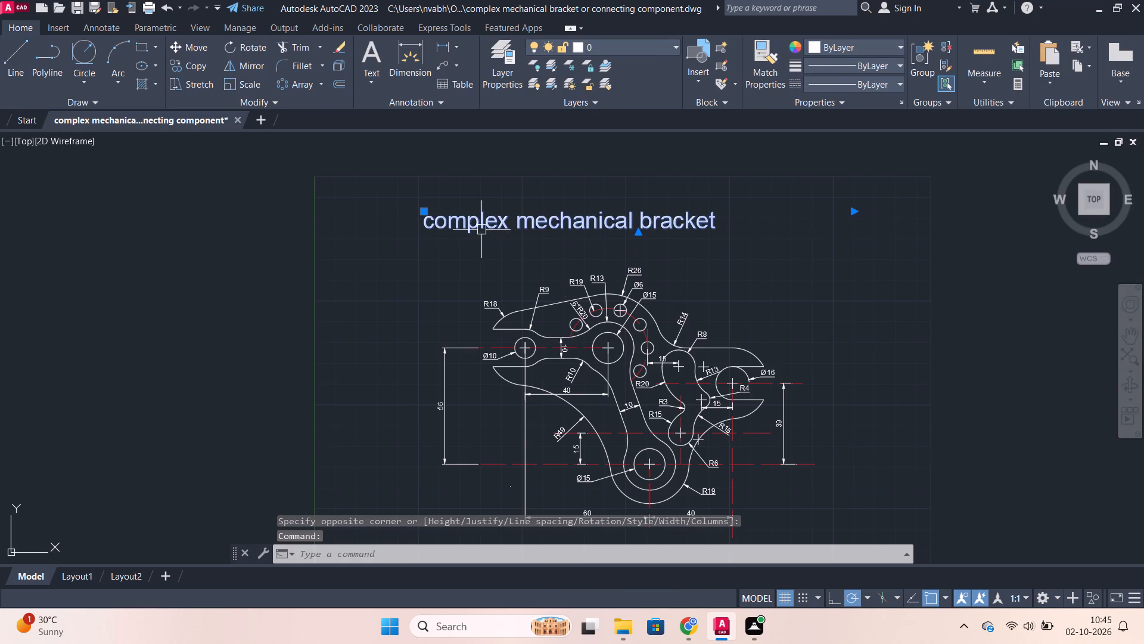
click(424, 212)
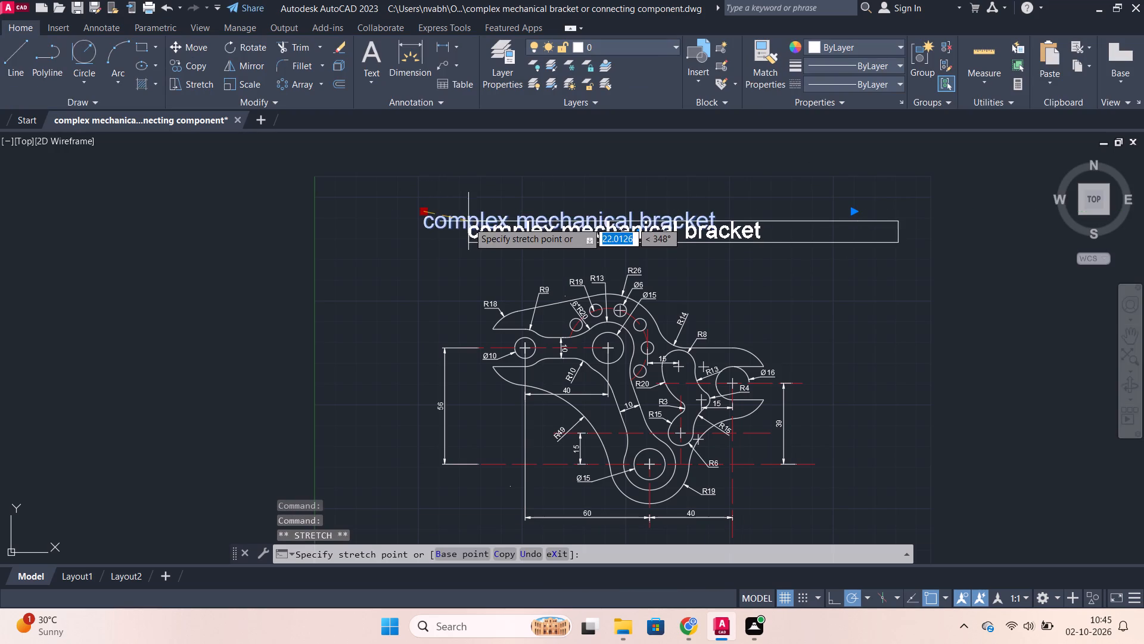
click(471, 230)
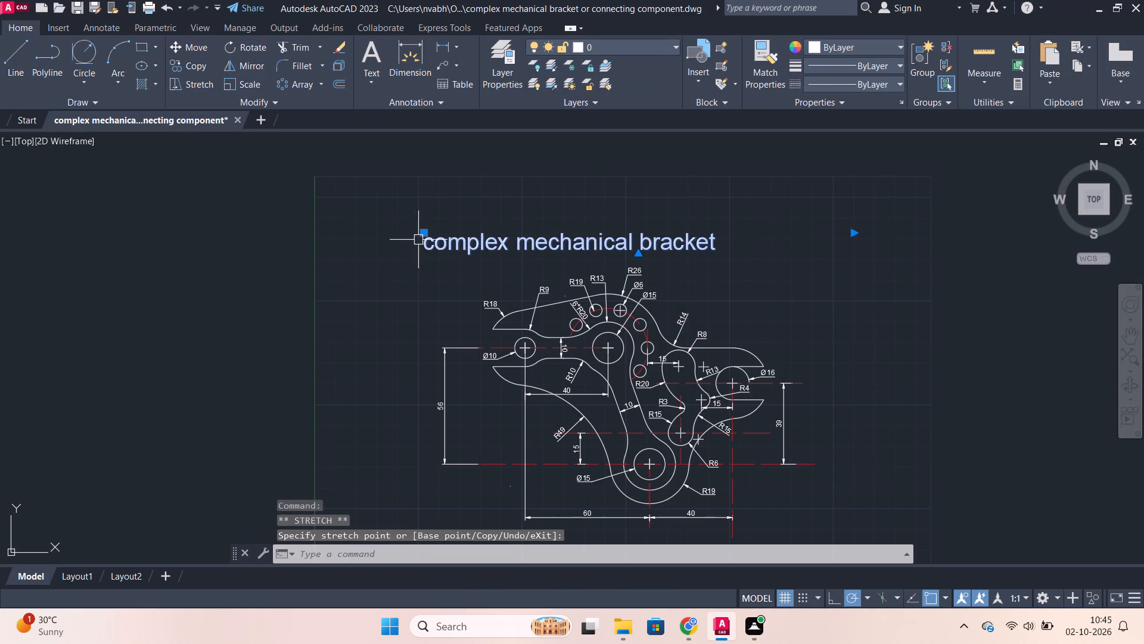
click(613, 247)
key(Escape)
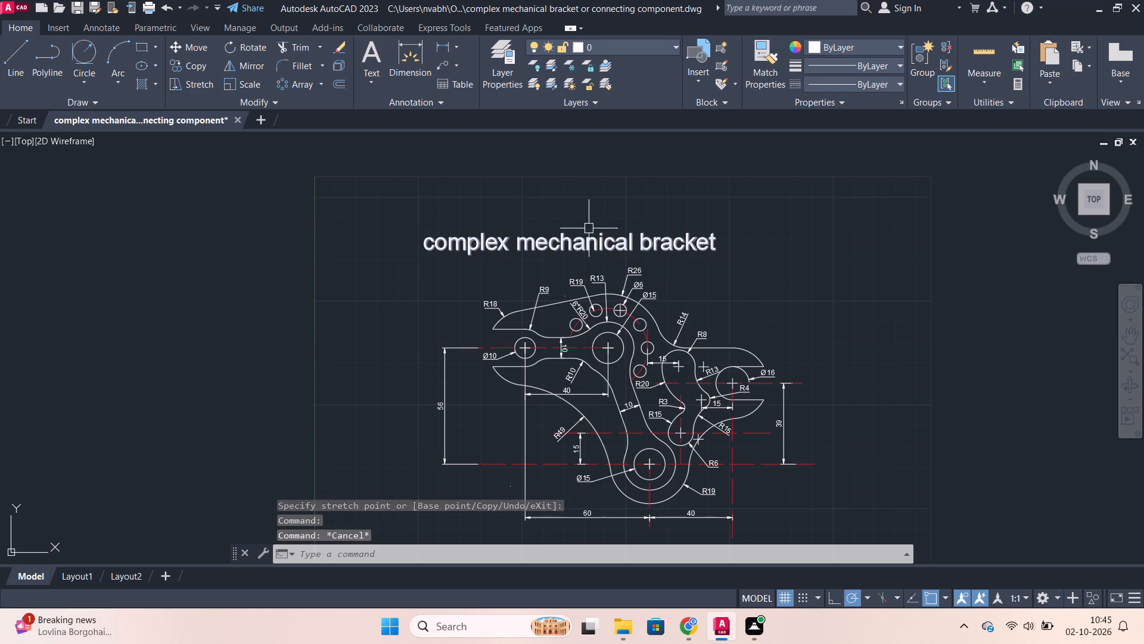
click(512, 240)
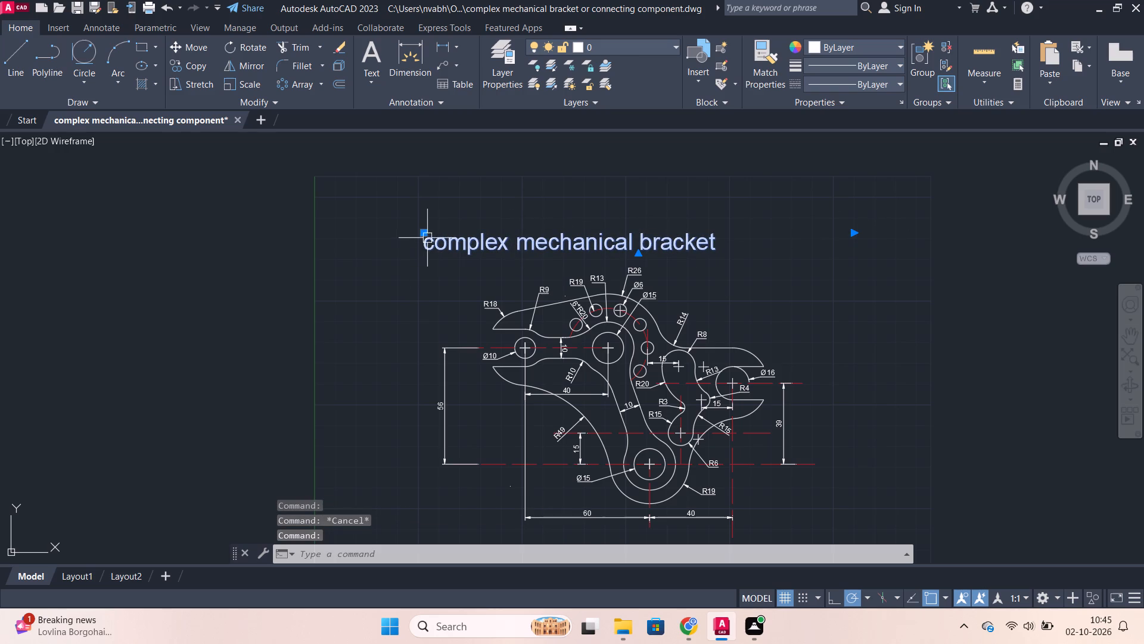
drag(423, 234, 456, 234)
click(463, 234)
key(Escape)
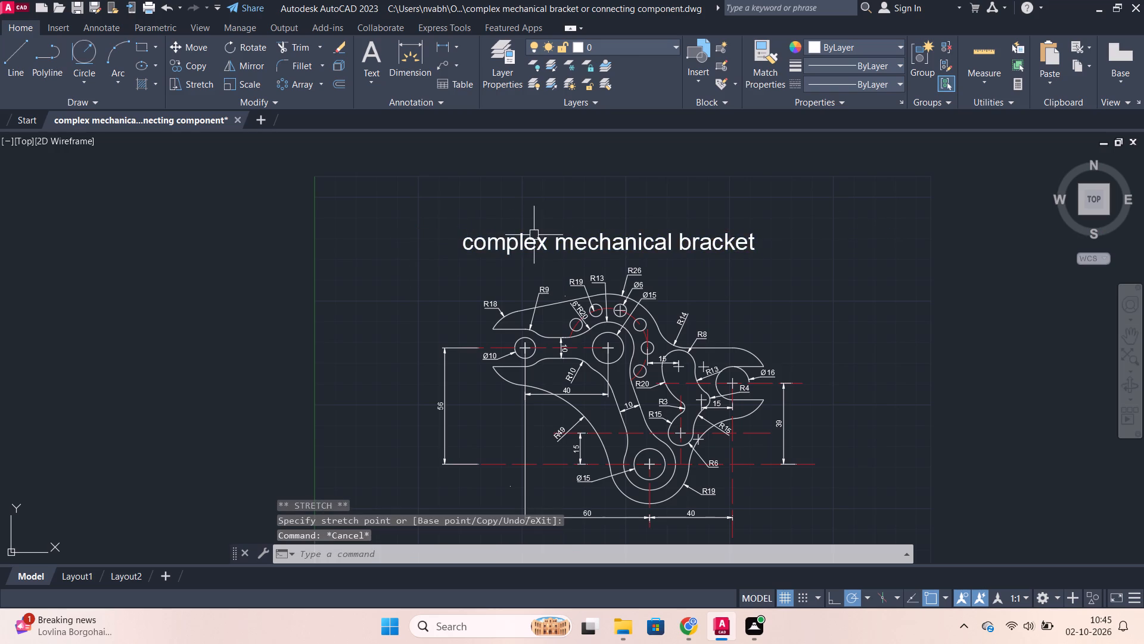
Save the titled drawing under its existing file name.
scroll(533, 239, down, 1)
scroll(621, 341, up, 2)
scroll(739, 251, down, 1)
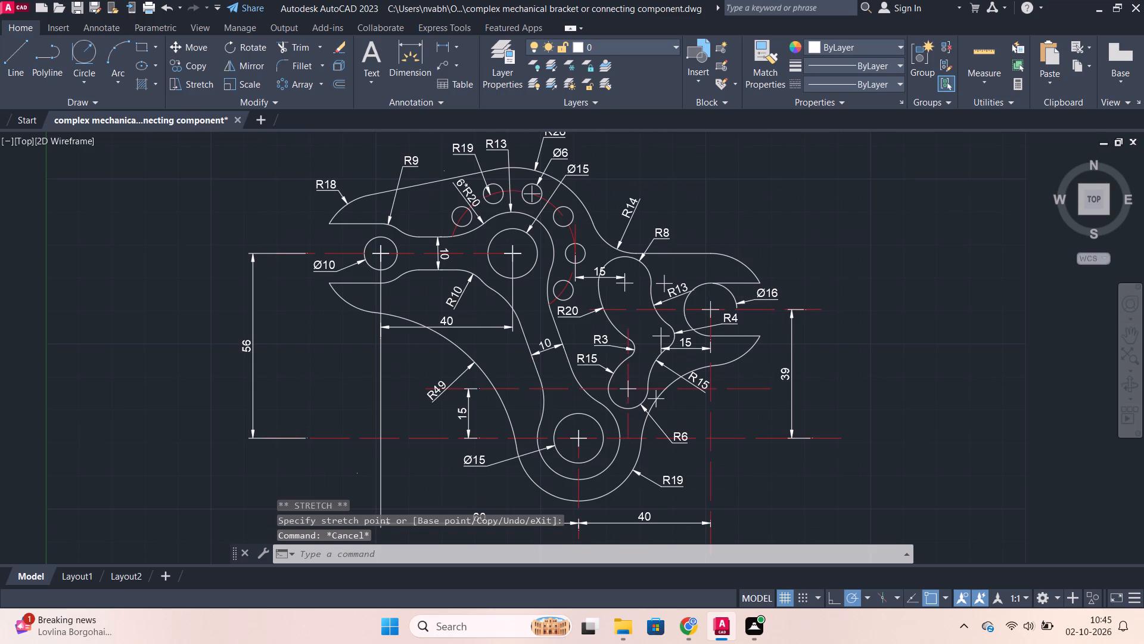
middle_drag(761, 242, 738, 252)
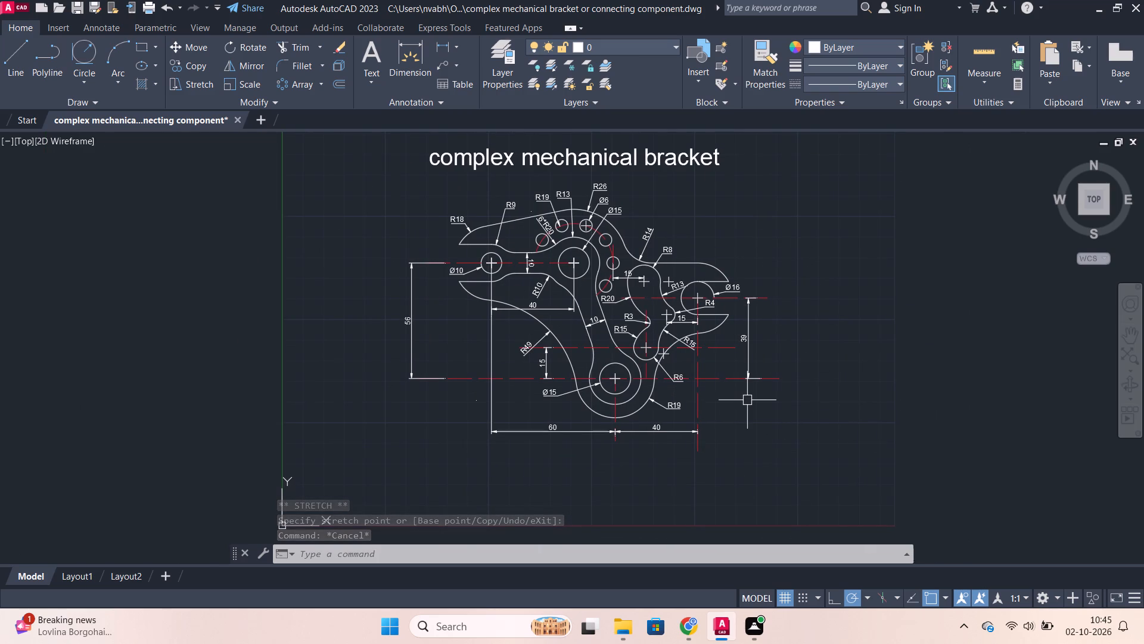
key(ctrl+s)
text(log)
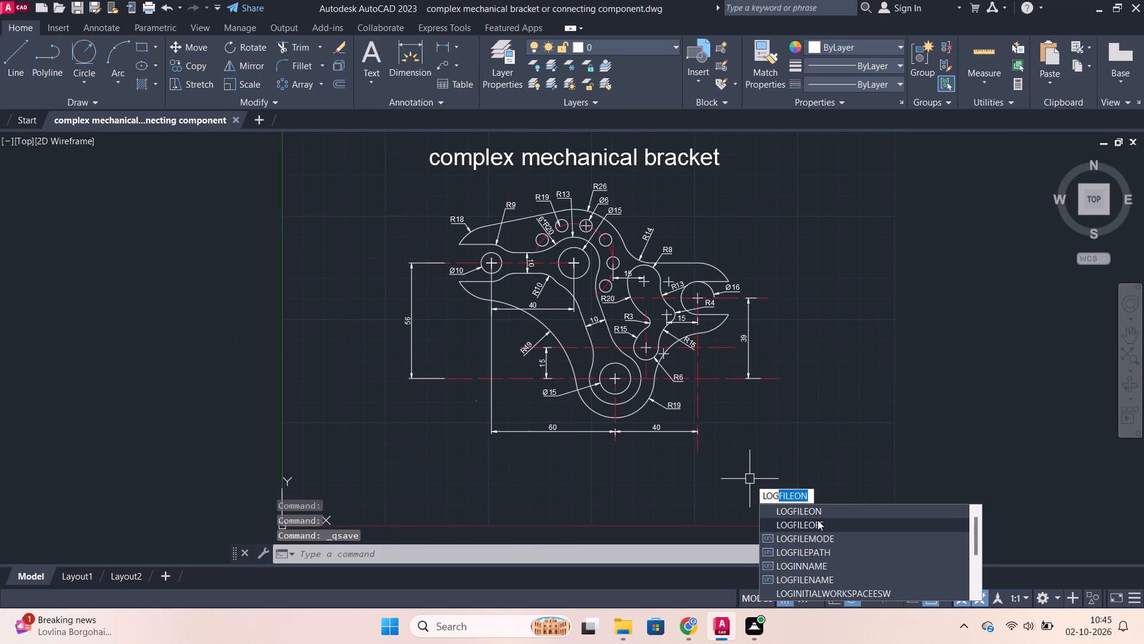
click(817, 520)
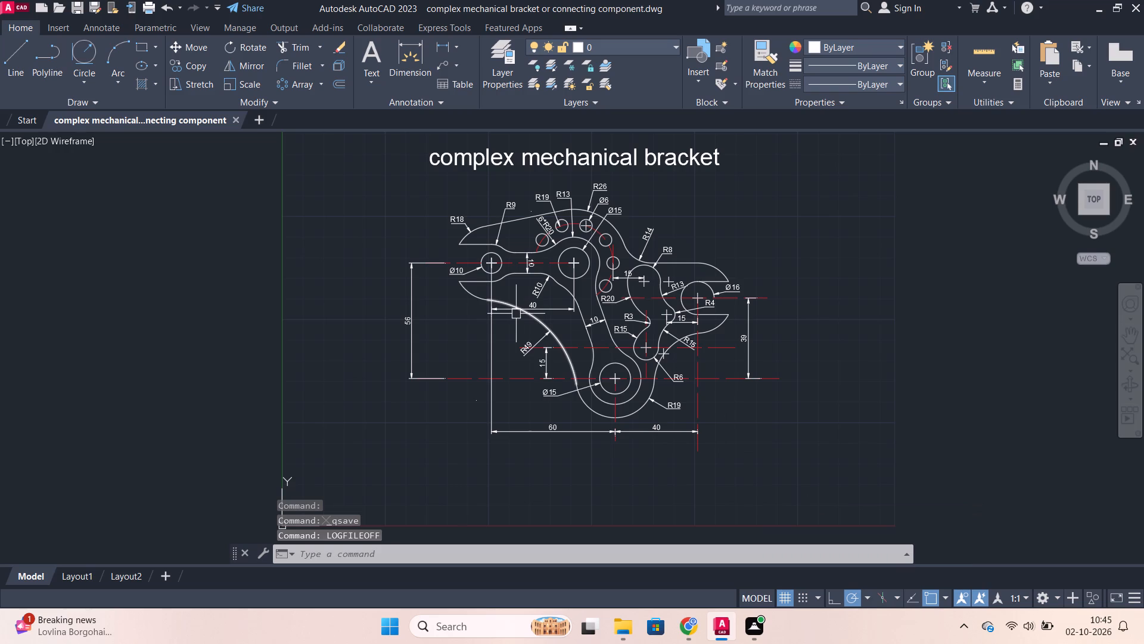
key(ctrl+s)
Set up a plot with the DWG To PDF.pc3 plotter, ISO A4 (297.00 x 210.00 MM) paper and landscape orientation.
text(plot)
click(601, 346)
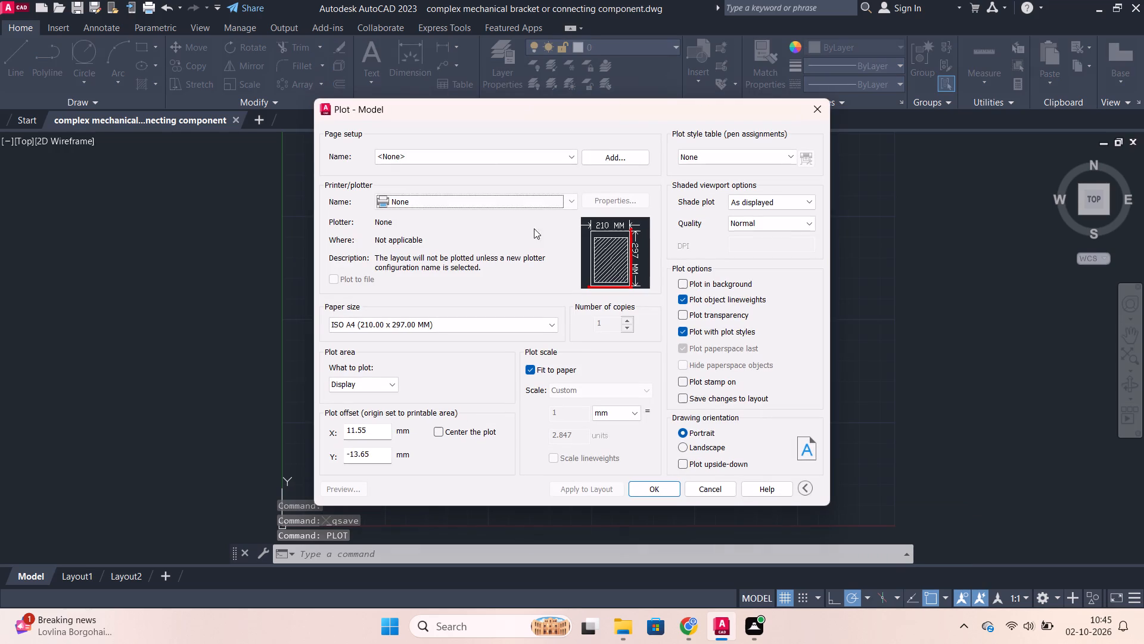
click(685, 453)
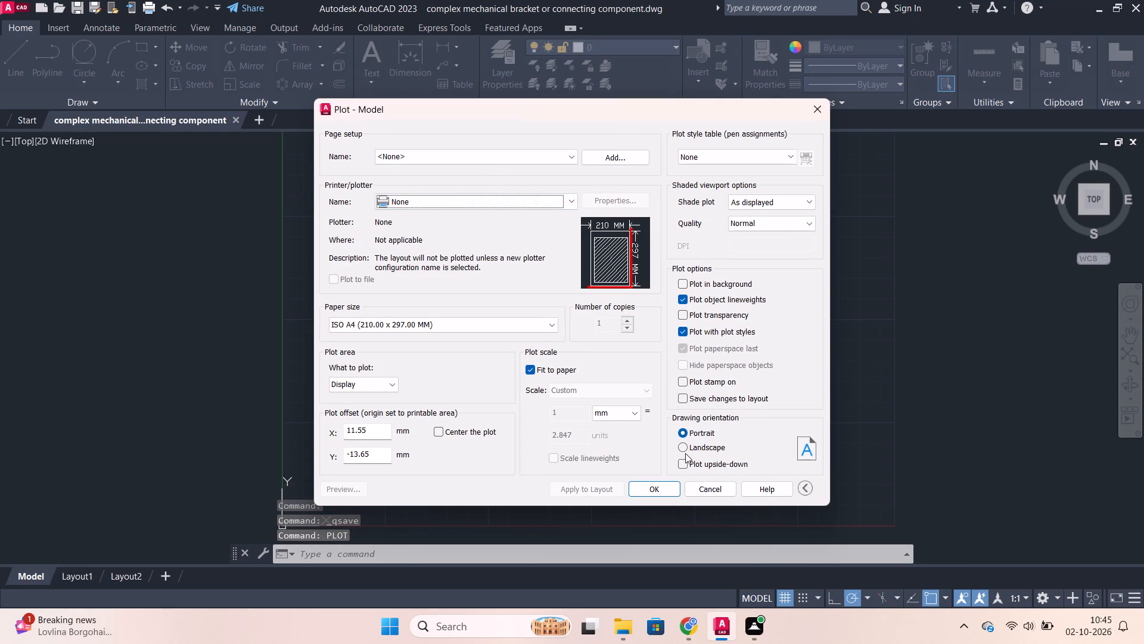
click(682, 447)
click(505, 329)
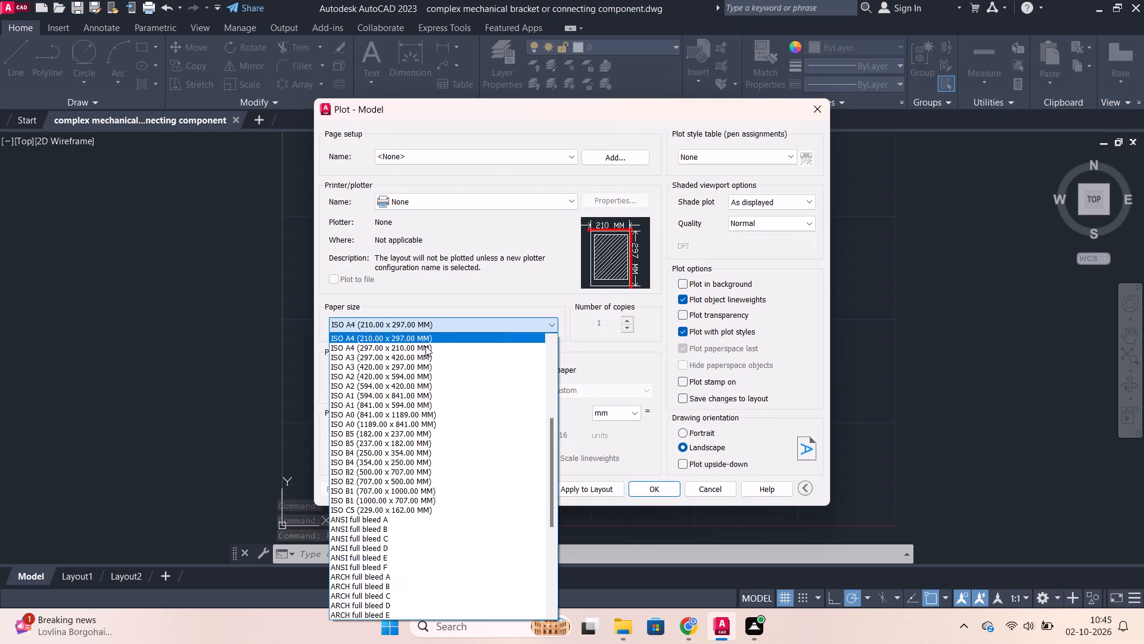
click(405, 348)
click(396, 380)
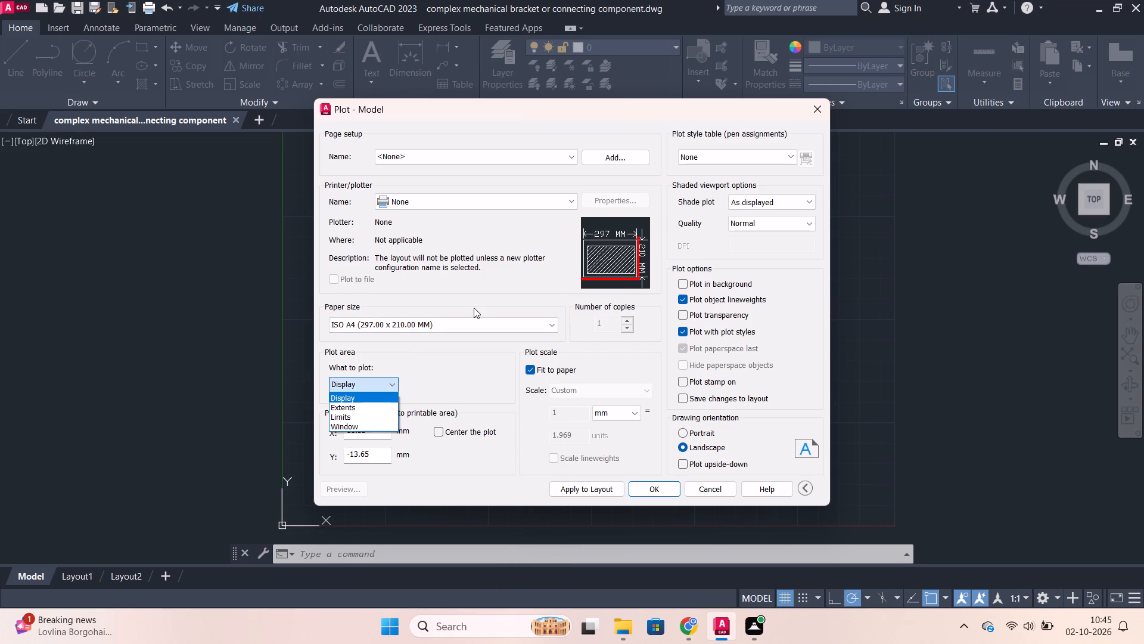
click(527, 195)
click(529, 195)
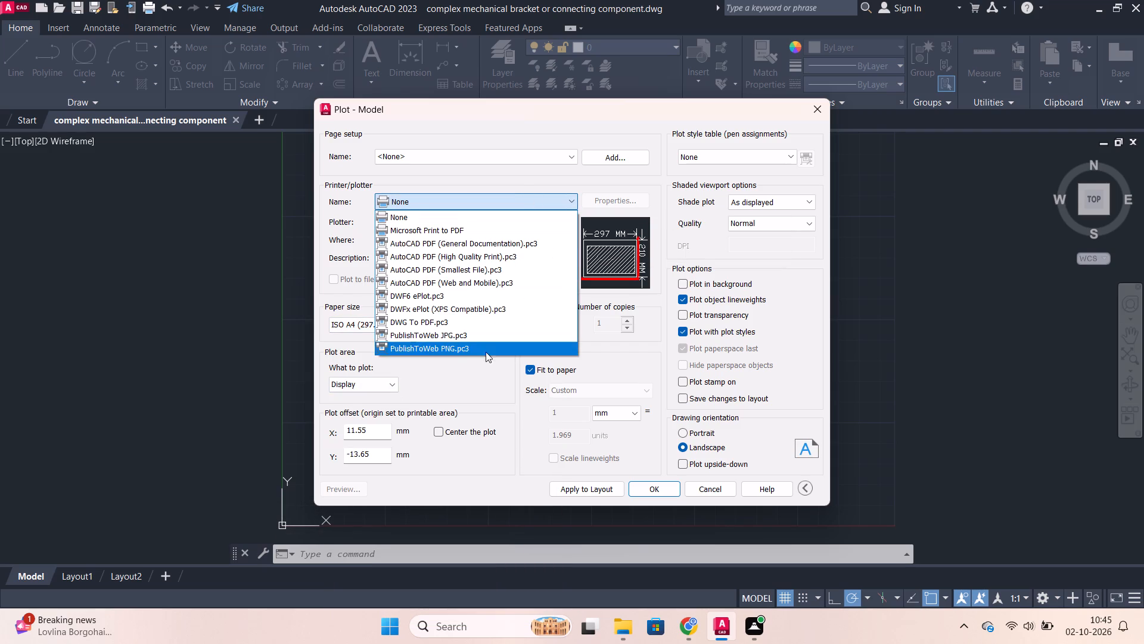
click(431, 324)
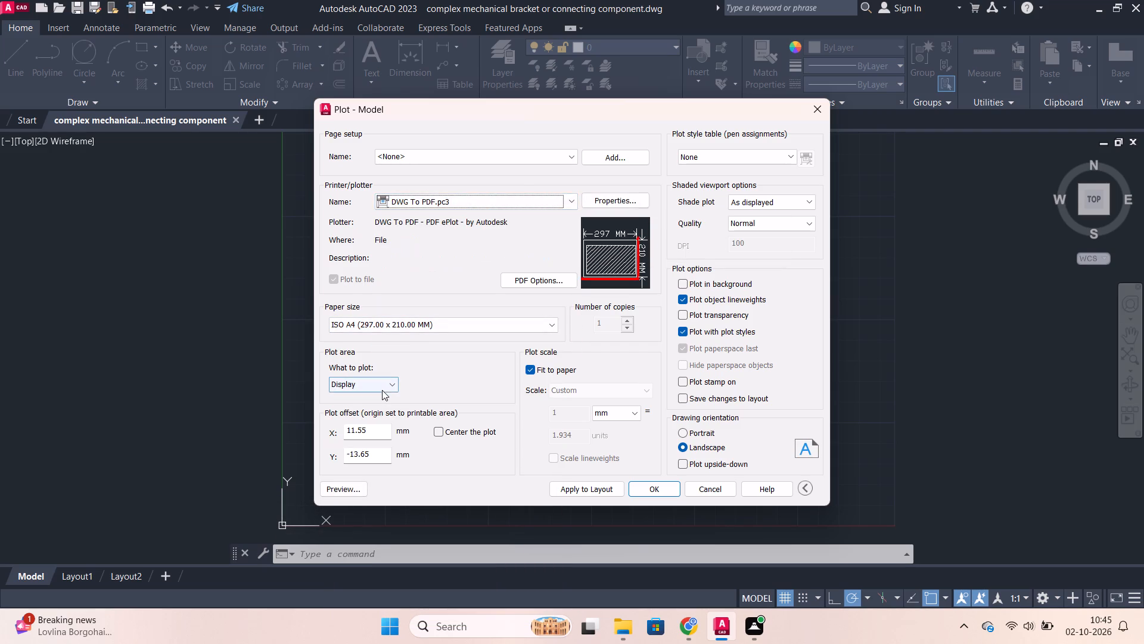
Set the plot area to a window spanning the drawing limits from upper-left to lower-right corner, enclosing the part and title.
click(382, 390)
click(371, 423)
scroll(515, 312, down, 1)
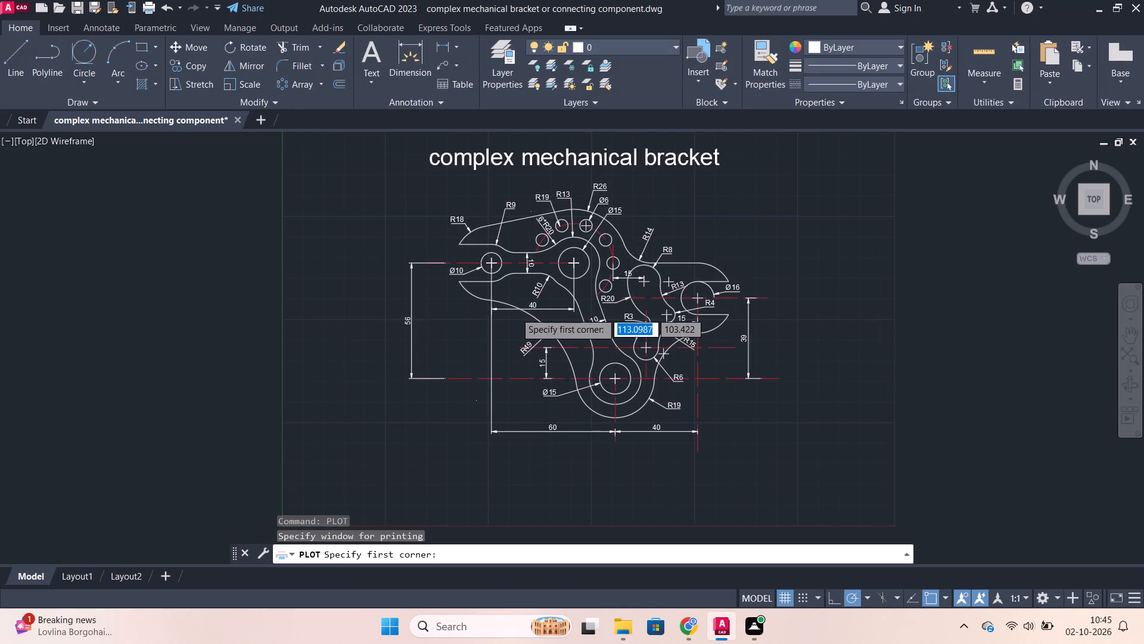
click(371, 175)
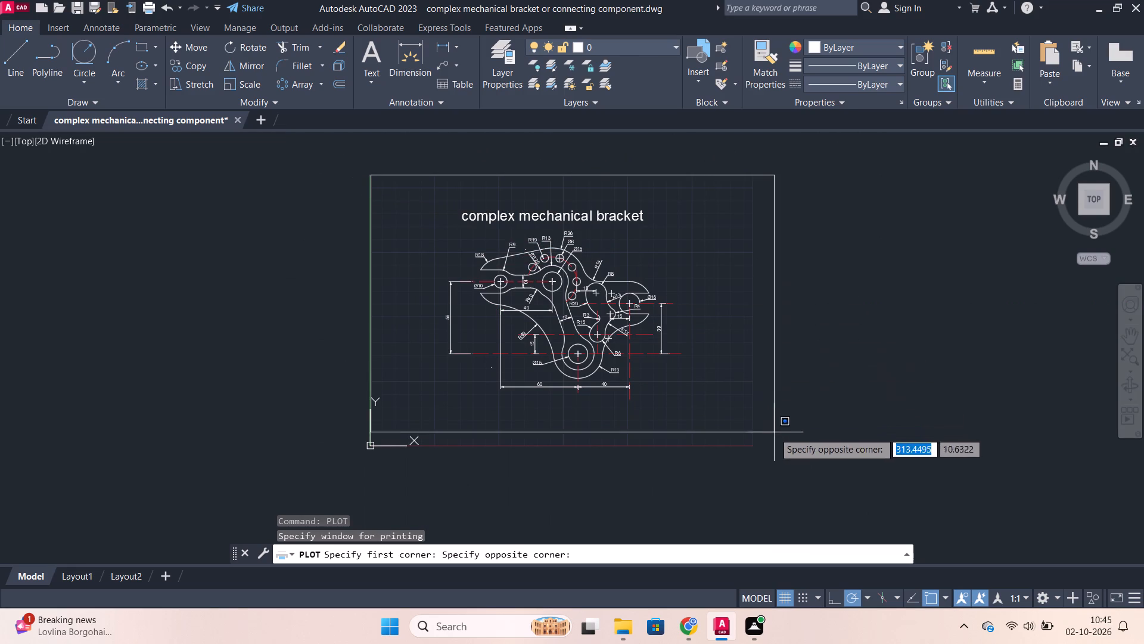
click(750, 445)
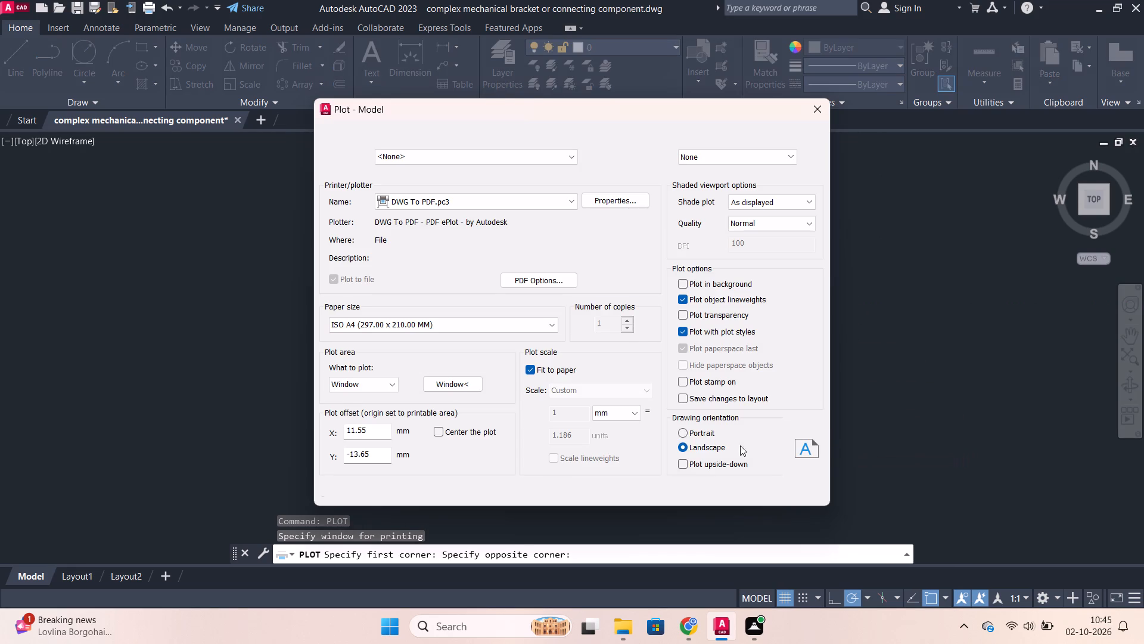
Plot the drawing to "complex mechanical bracket or connecting component-Model.pdf" in the vamsi folder on the Desktop.
click(653, 485)
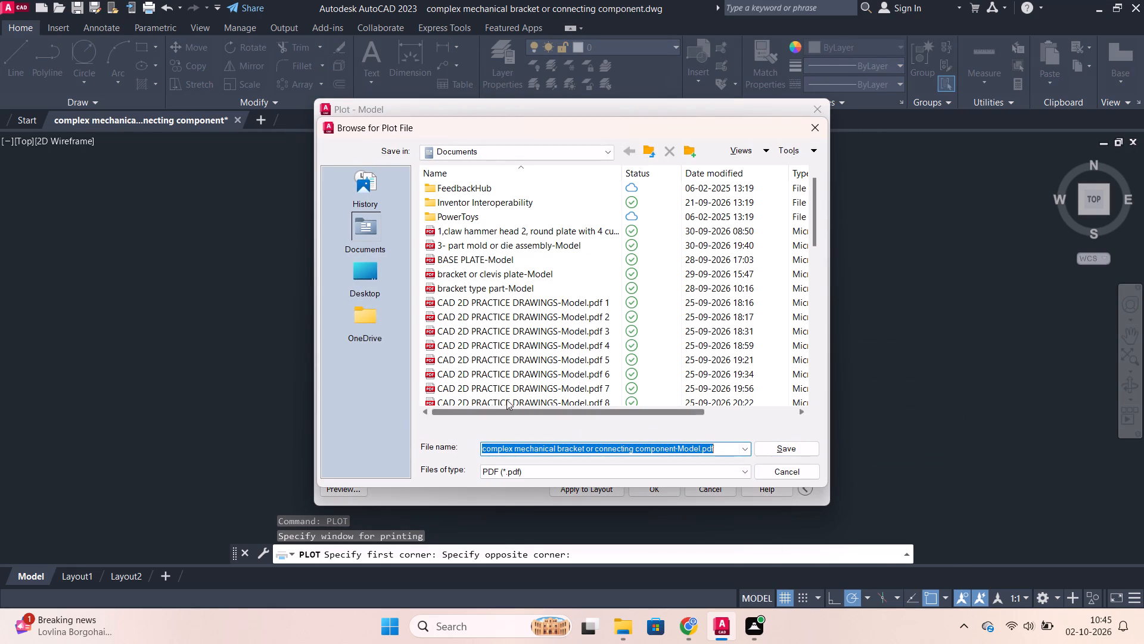
click(352, 288)
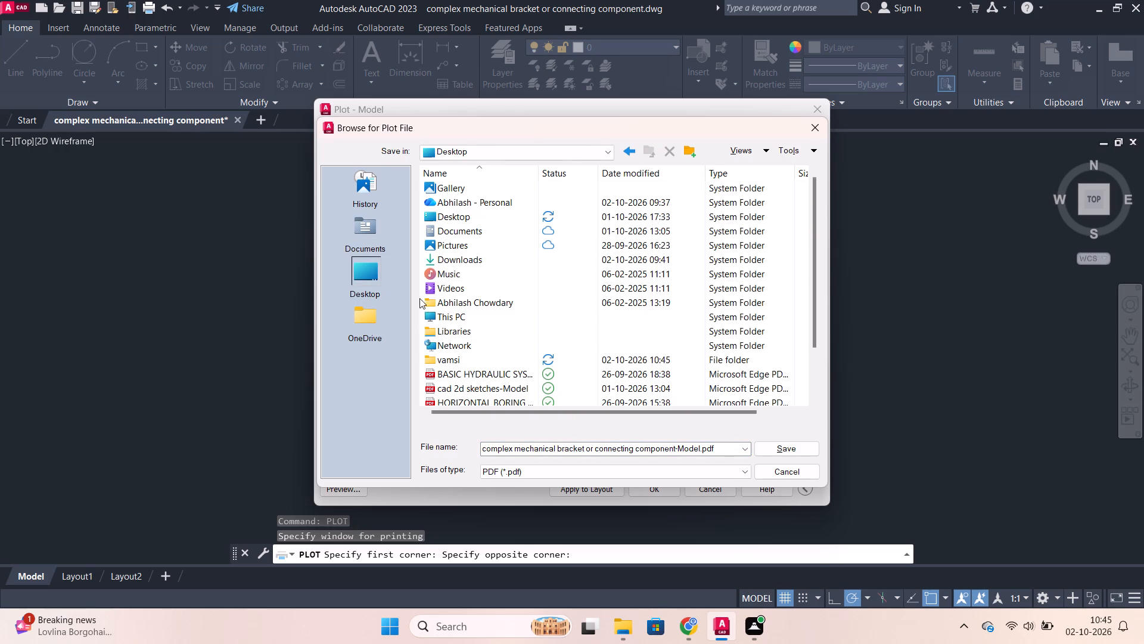
double_click(461, 359)
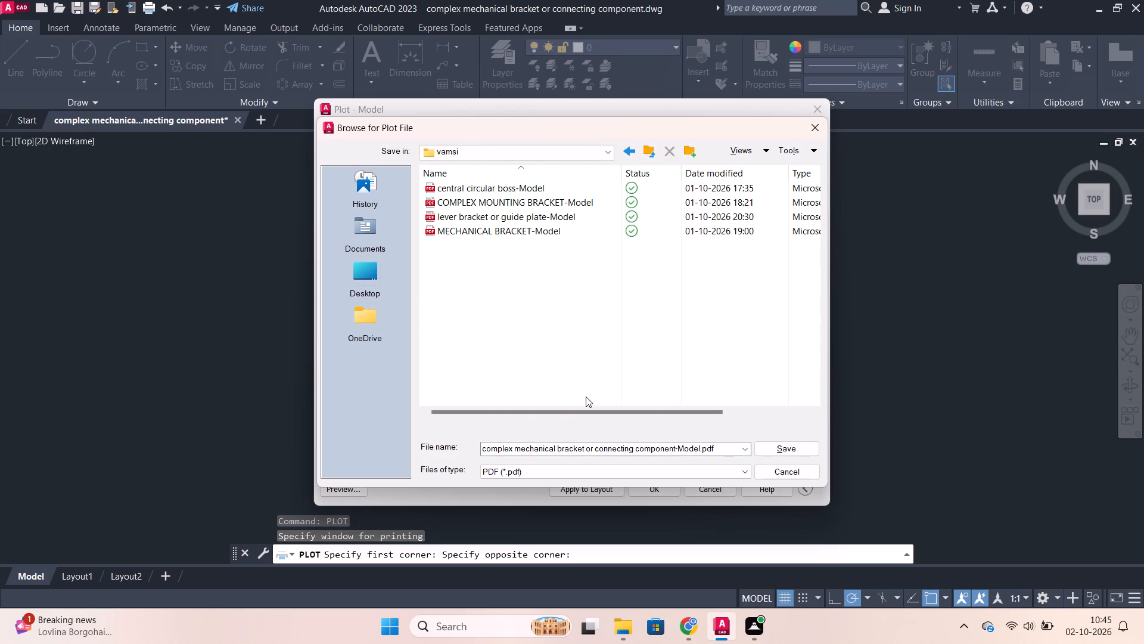
click(778, 450)
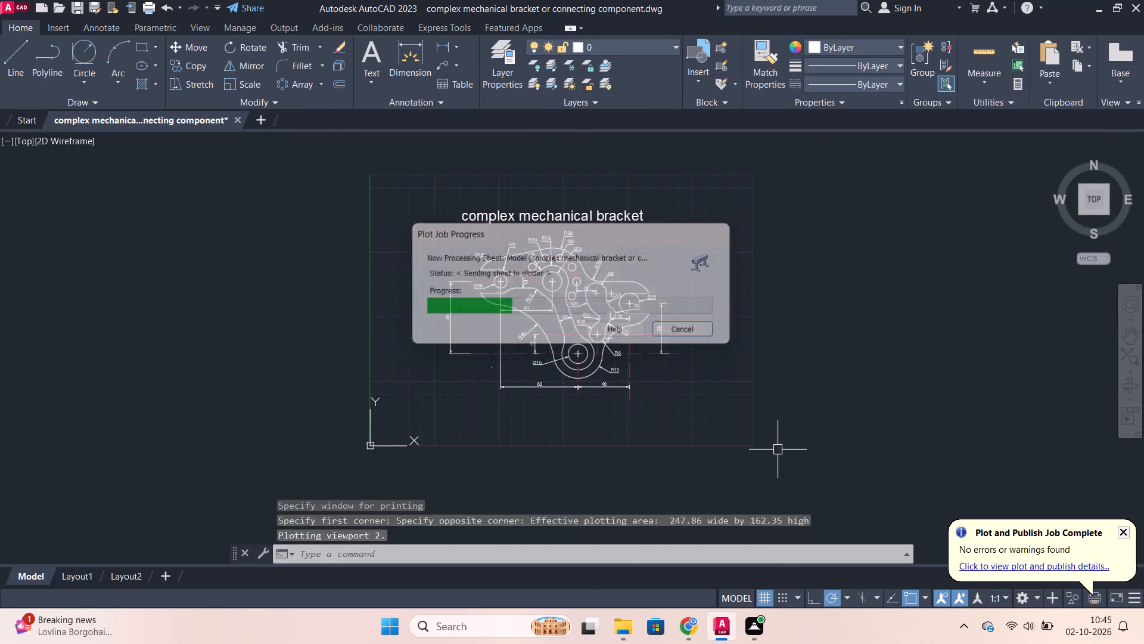